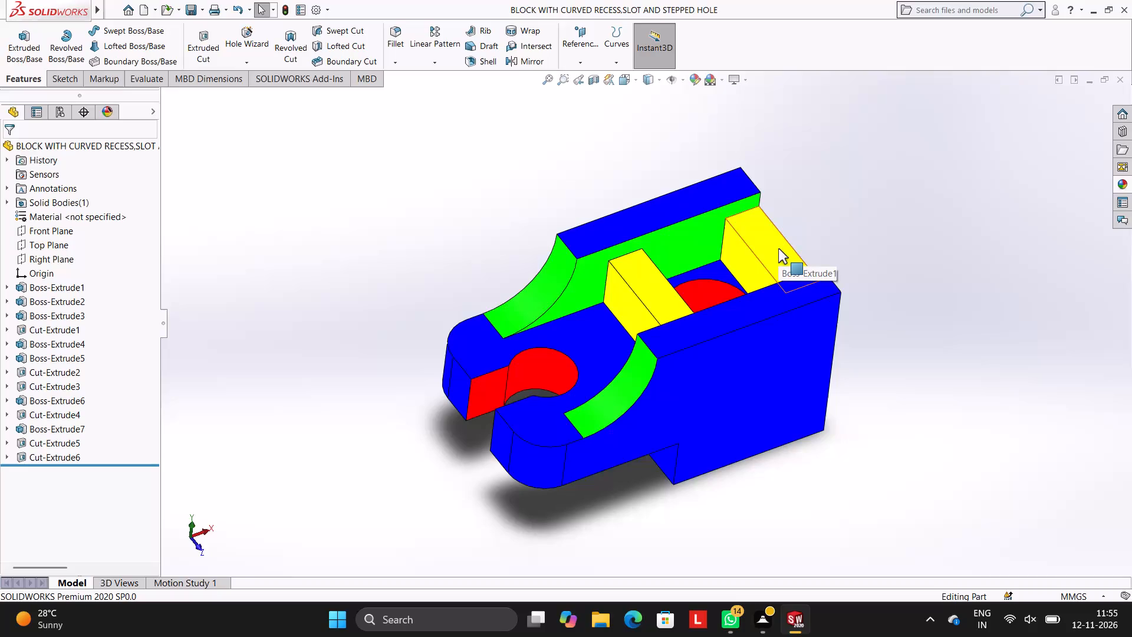
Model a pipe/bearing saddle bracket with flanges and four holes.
Close the open block part and create a new part document.
click(1123, 80)
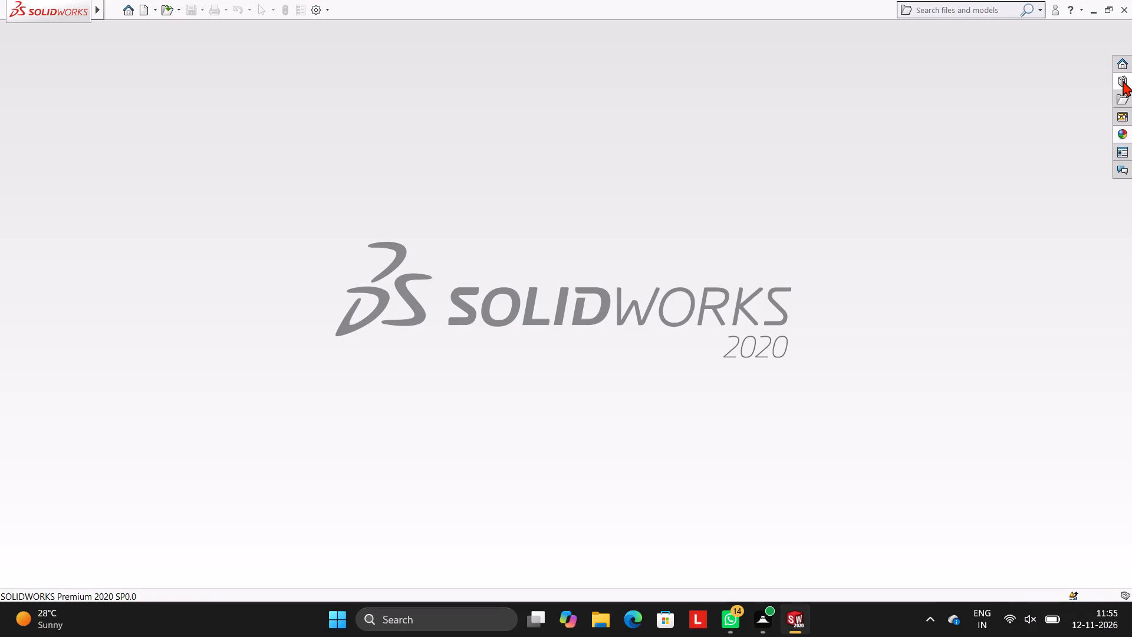
click(143, 12)
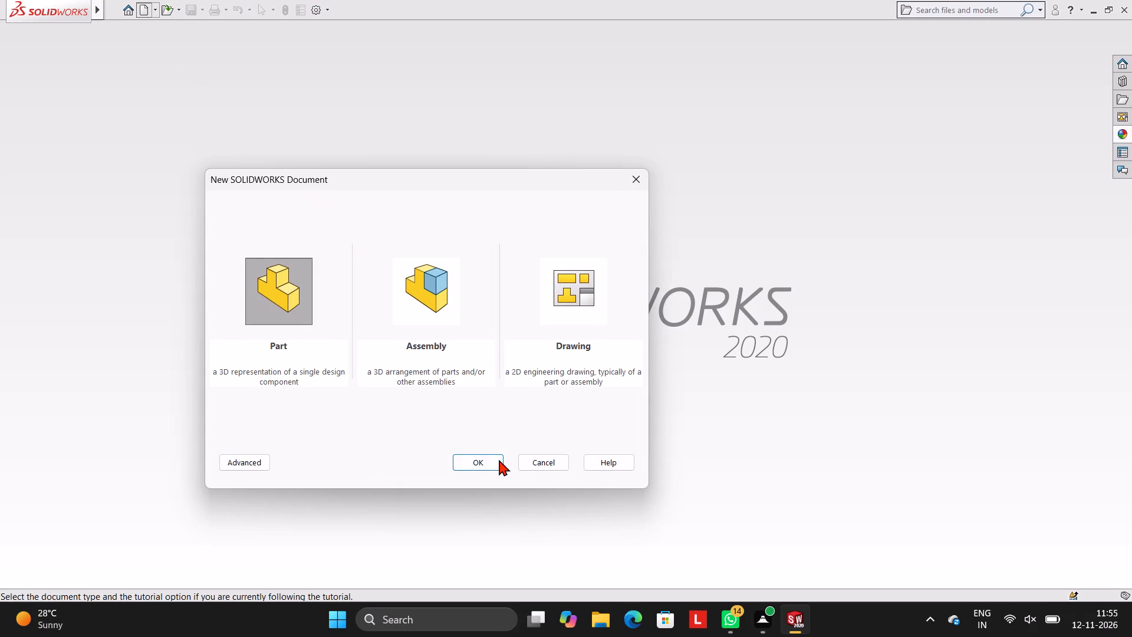
click(491, 462)
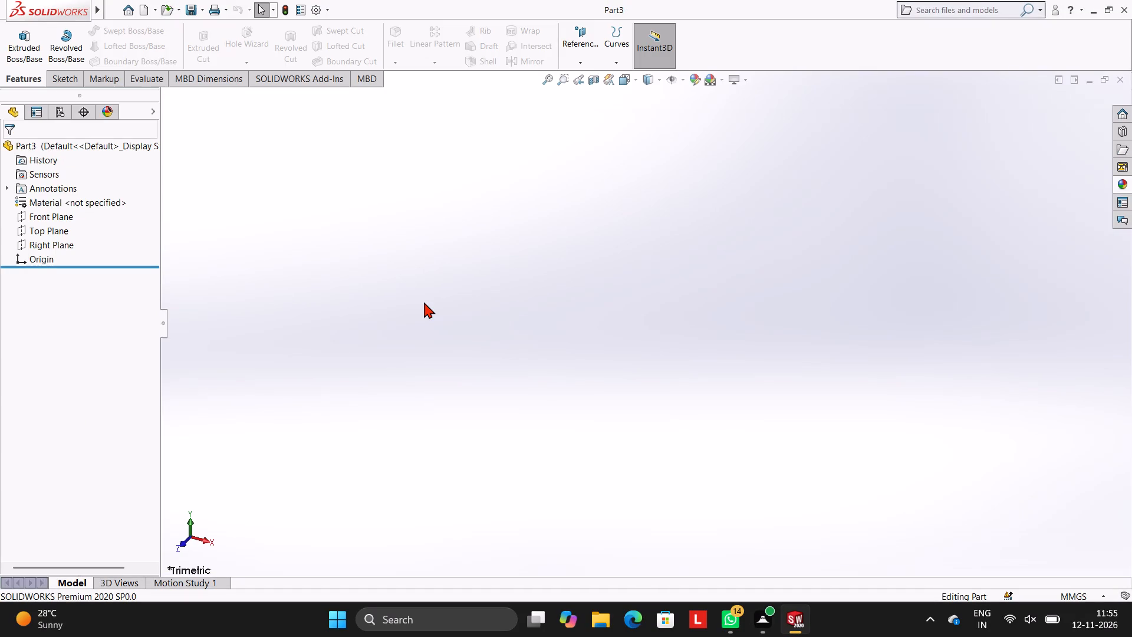
Sketch a 110 mm wide by 39 mm high rectangle on the Front Plane, with its lower-left corner at the origin.
click(57, 215)
click(64, 201)
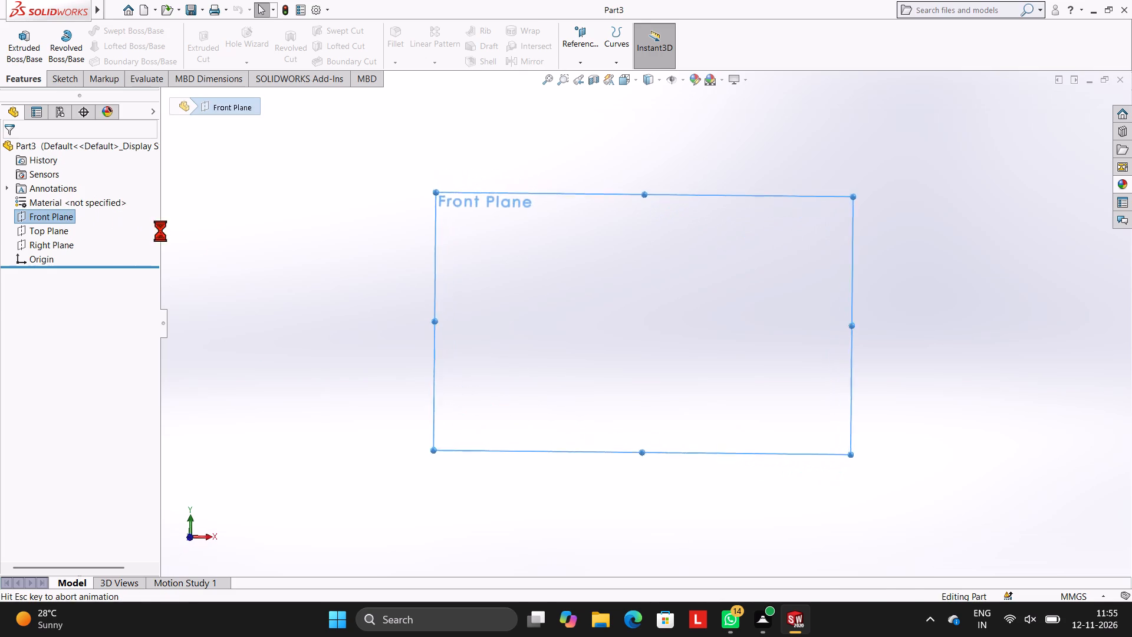
click(511, 273)
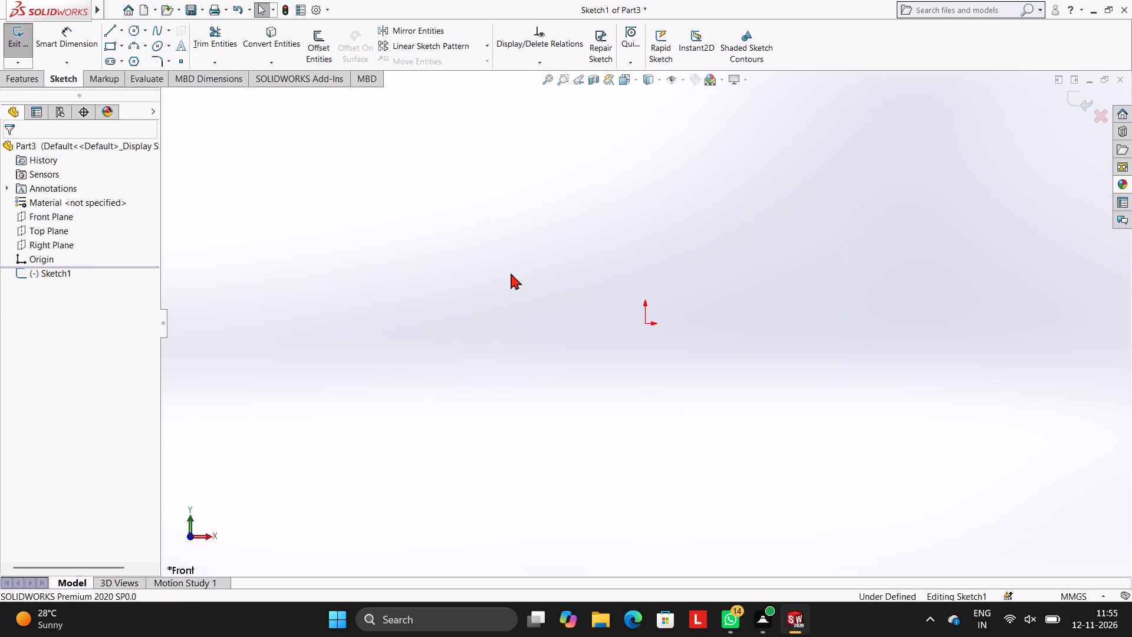
click(107, 33)
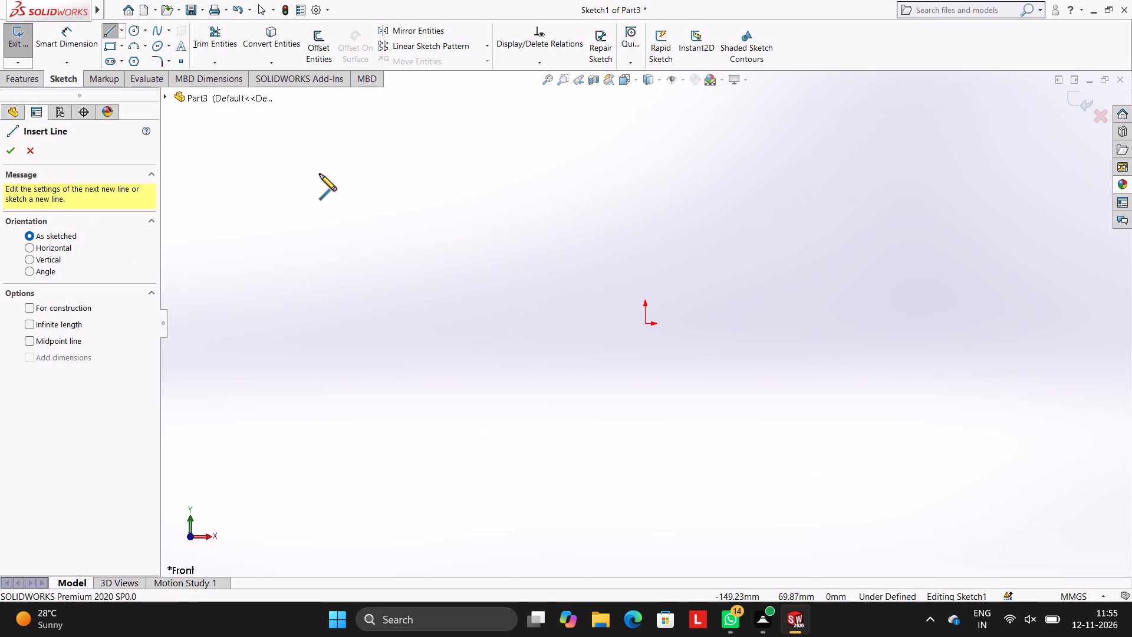
click(646, 326)
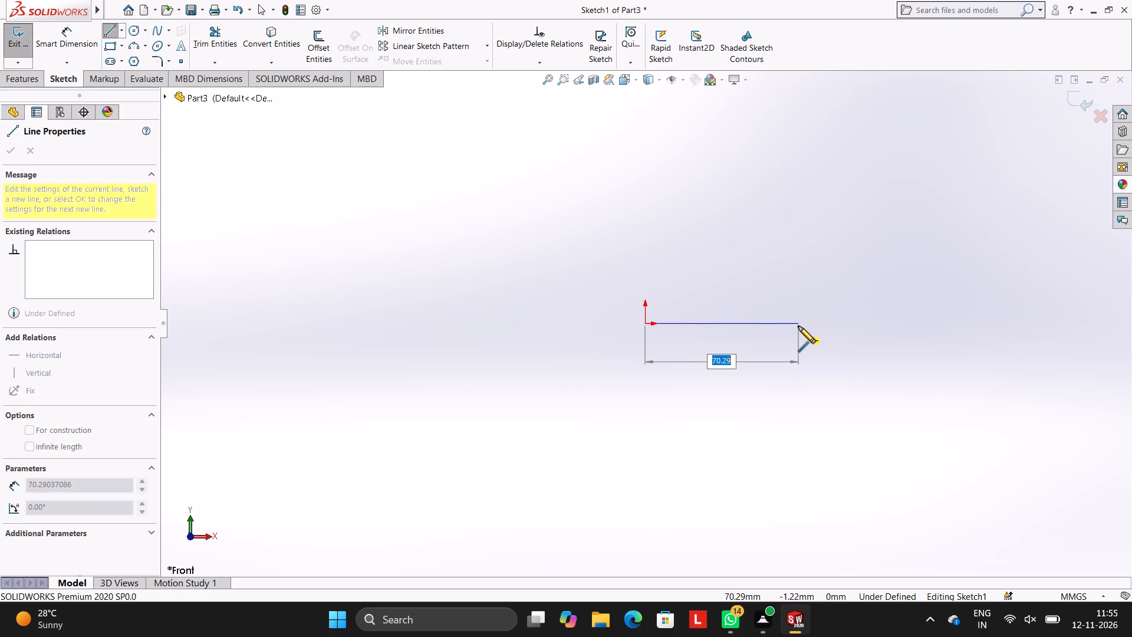
text(110)
key(Return)
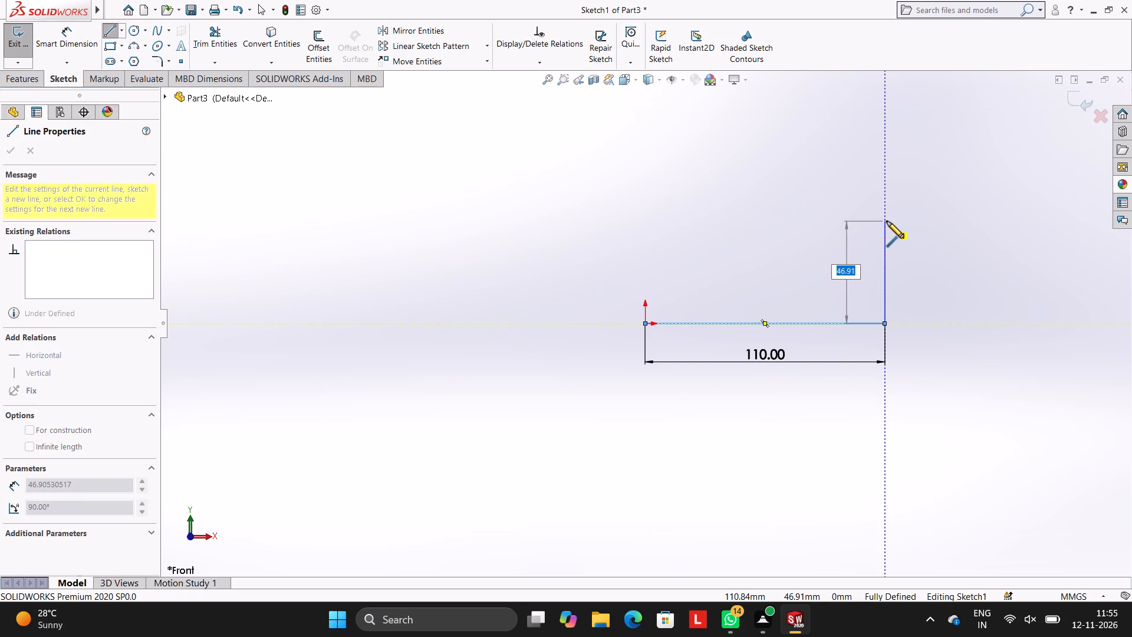
text(39)
key(Return)
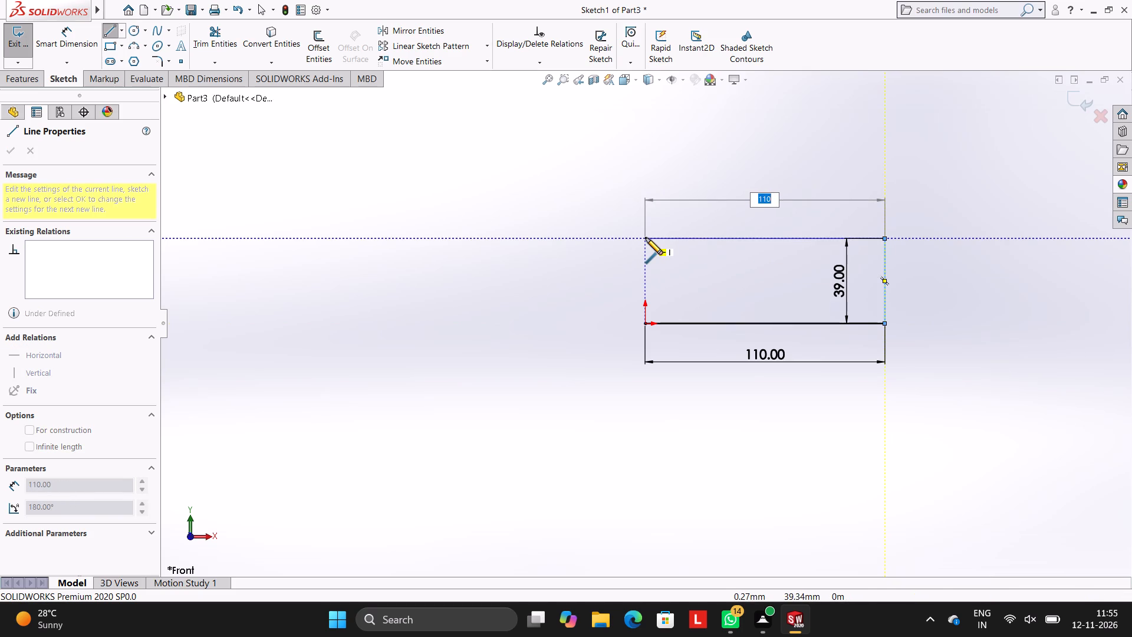
click(646, 238)
click(646, 324)
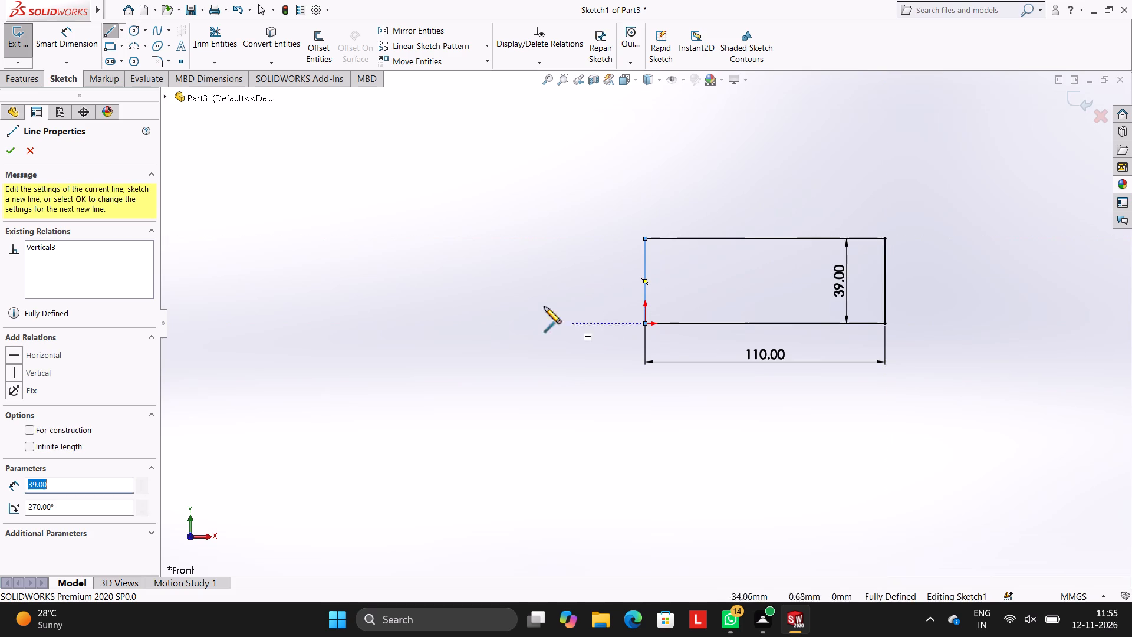
key(Escape)
key(Escape)
key(Escape)
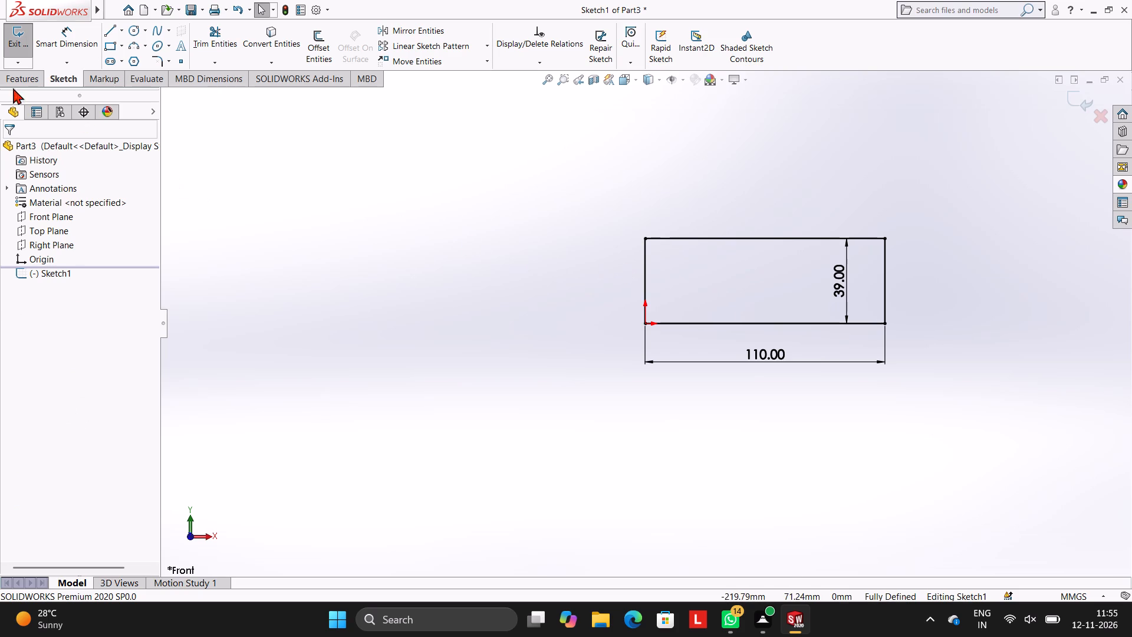
Extrude the rectangle as a blind boss 6 mm deep.
click(27, 74)
click(27, 59)
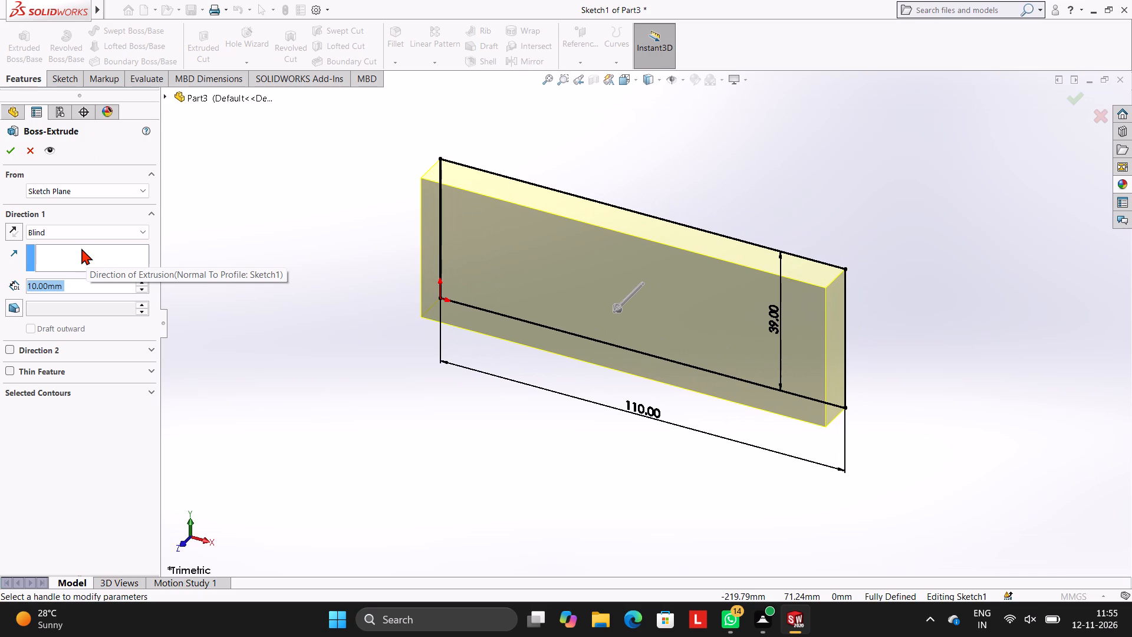
key(6)
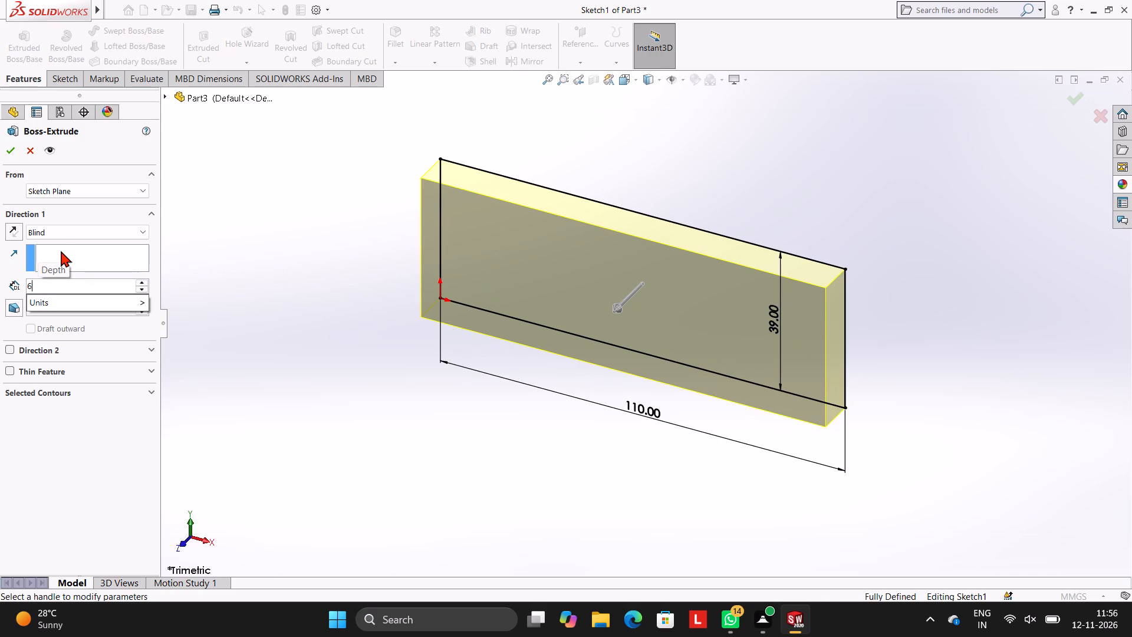
key(Return)
click(16, 150)
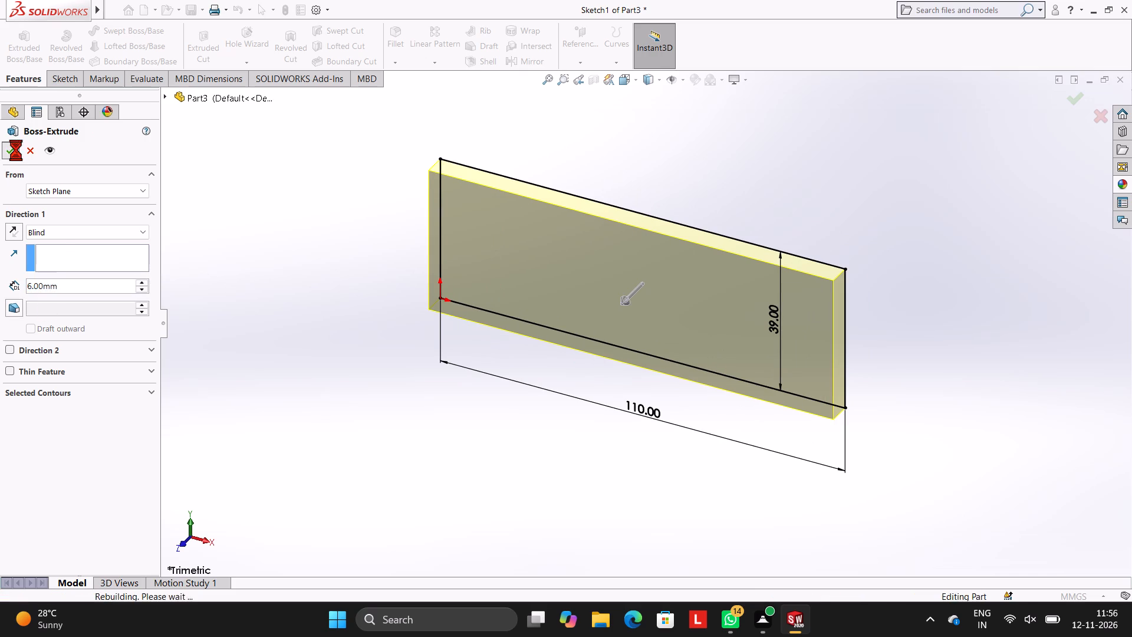
click(248, 183)
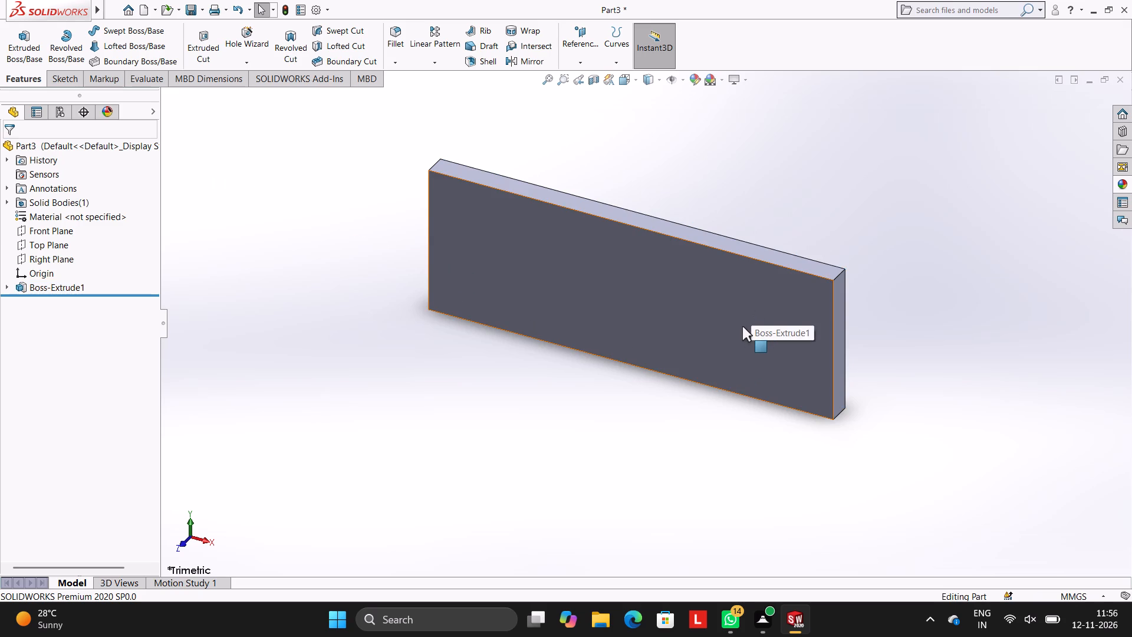
On the plate's narrow bottom face, sketch a 16 mm line from the front edge's midpoint, perpendicular to it and past the back edge.
middle_drag(699, 336, 711, 241)
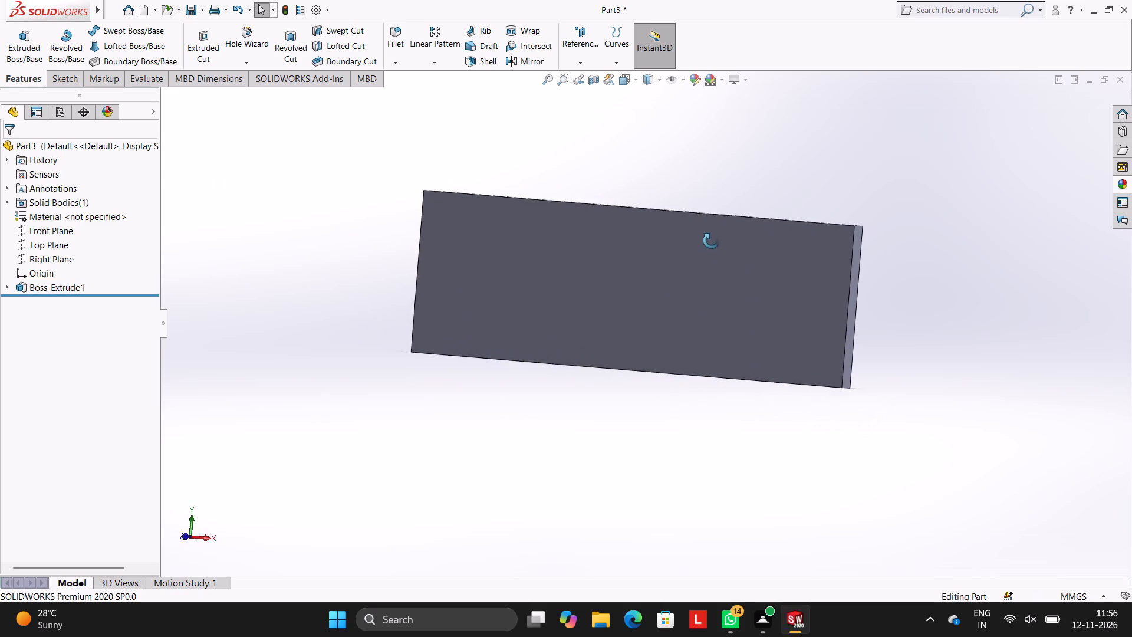
middle_drag(711, 241, 711, 226)
middle_drag(705, 350, 686, 195)
middle_drag(706, 338, 751, 248)
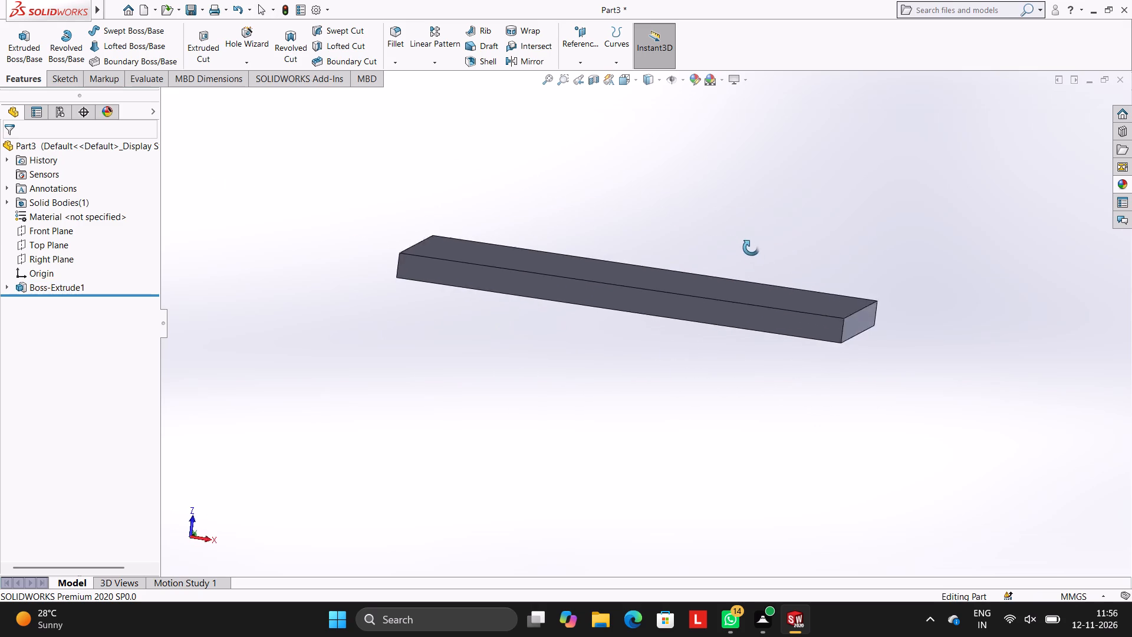
middle_drag(751, 248, 728, 233)
middle_drag(663, 298, 716, 291)
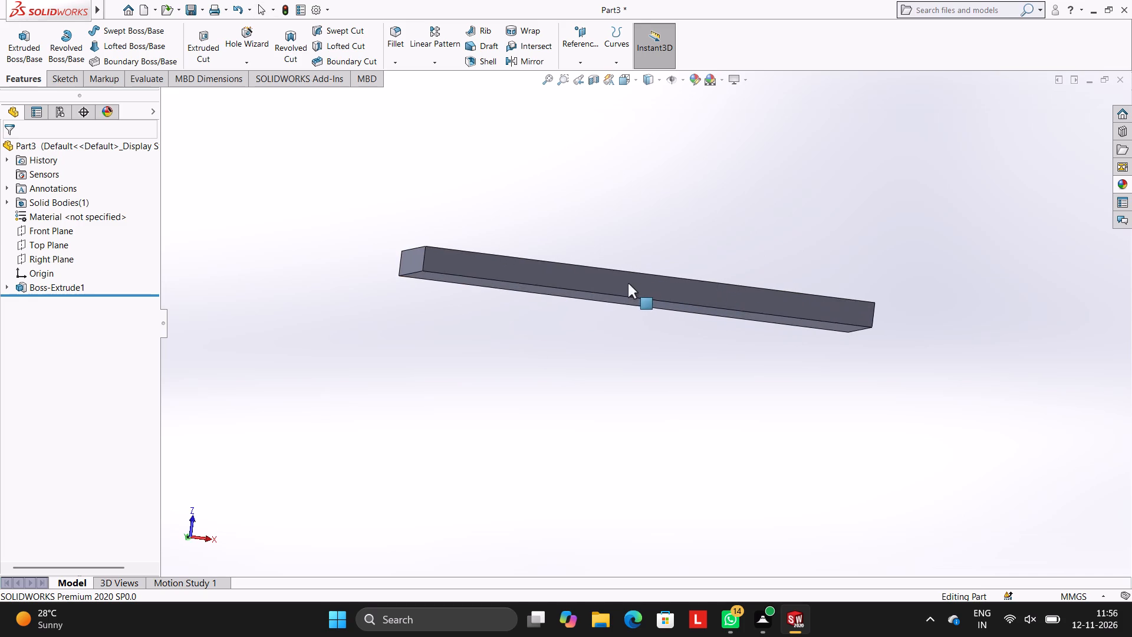
click(627, 283)
click(677, 254)
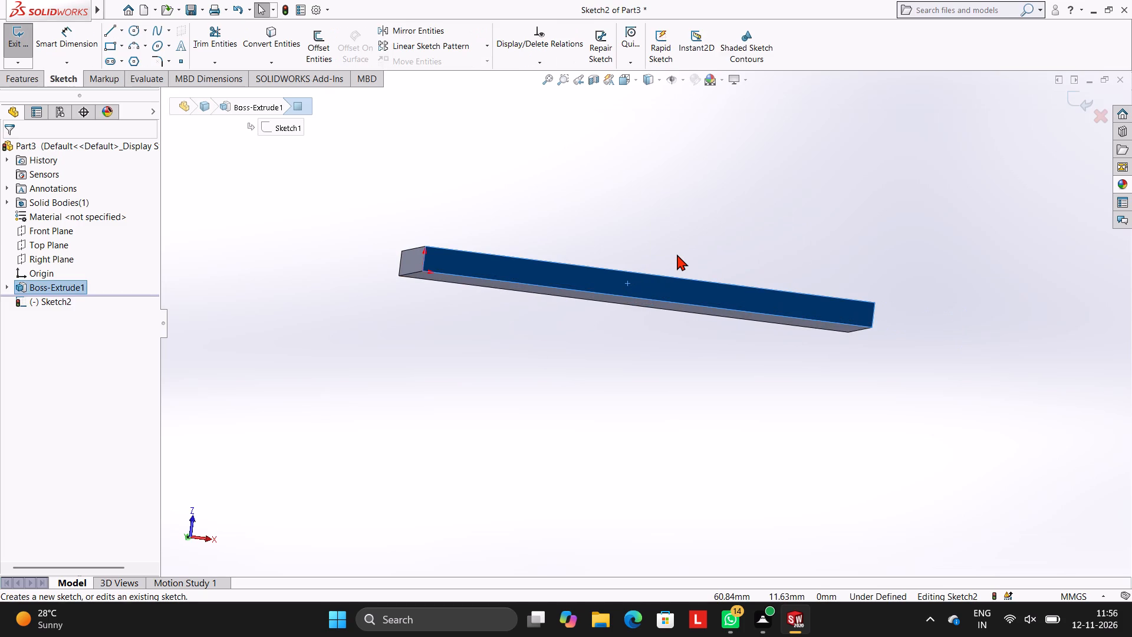
key(ctrl+8)
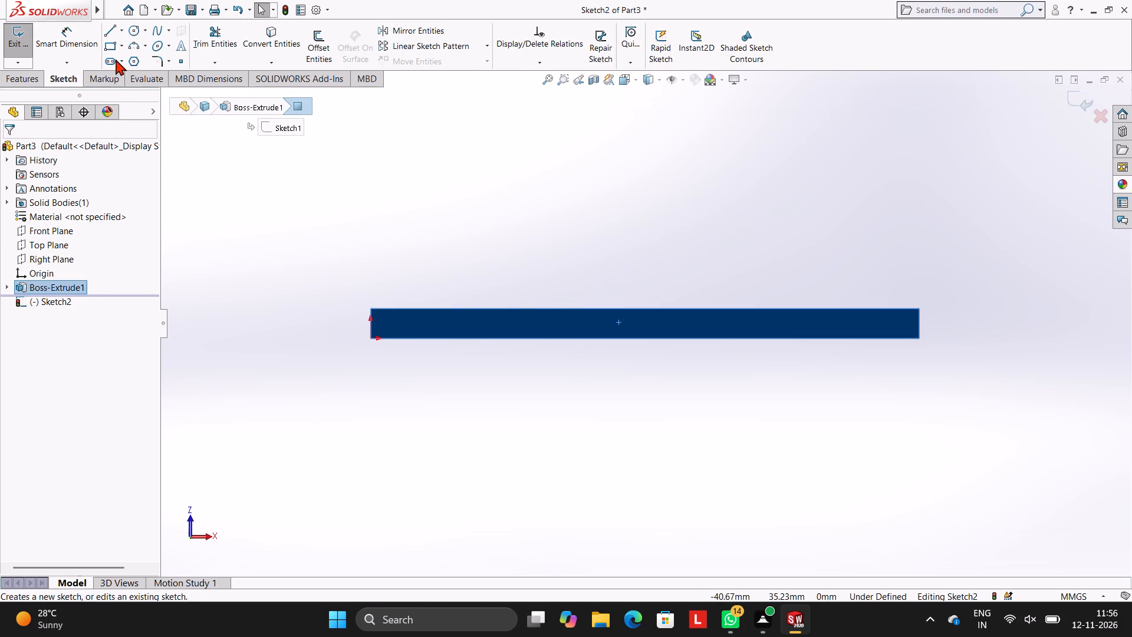
click(106, 27)
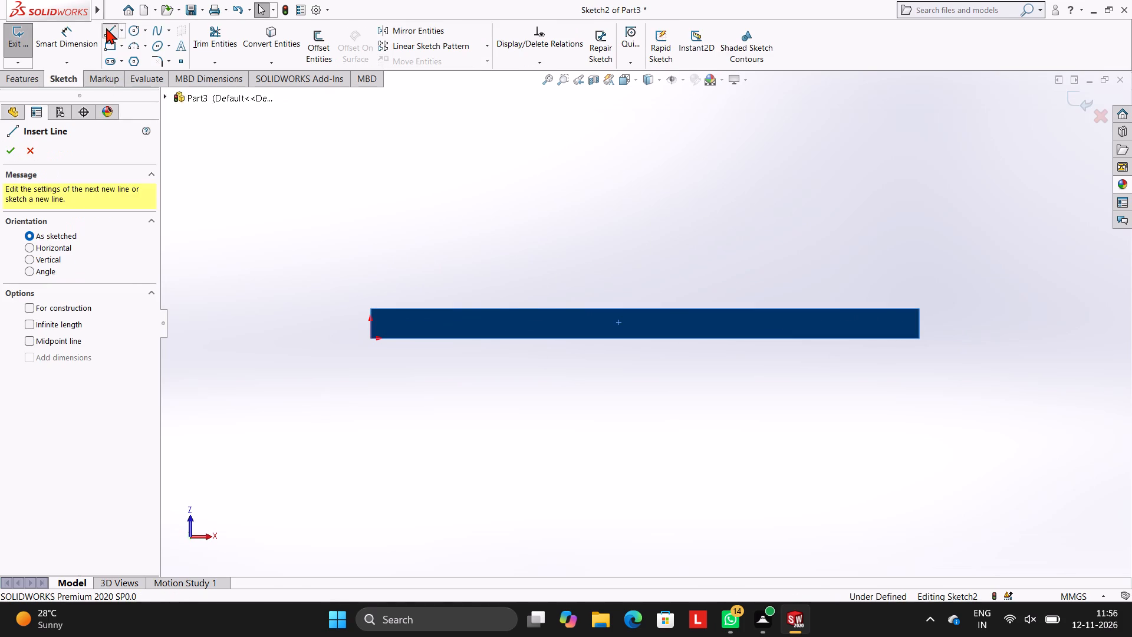
click(646, 309)
text(16)
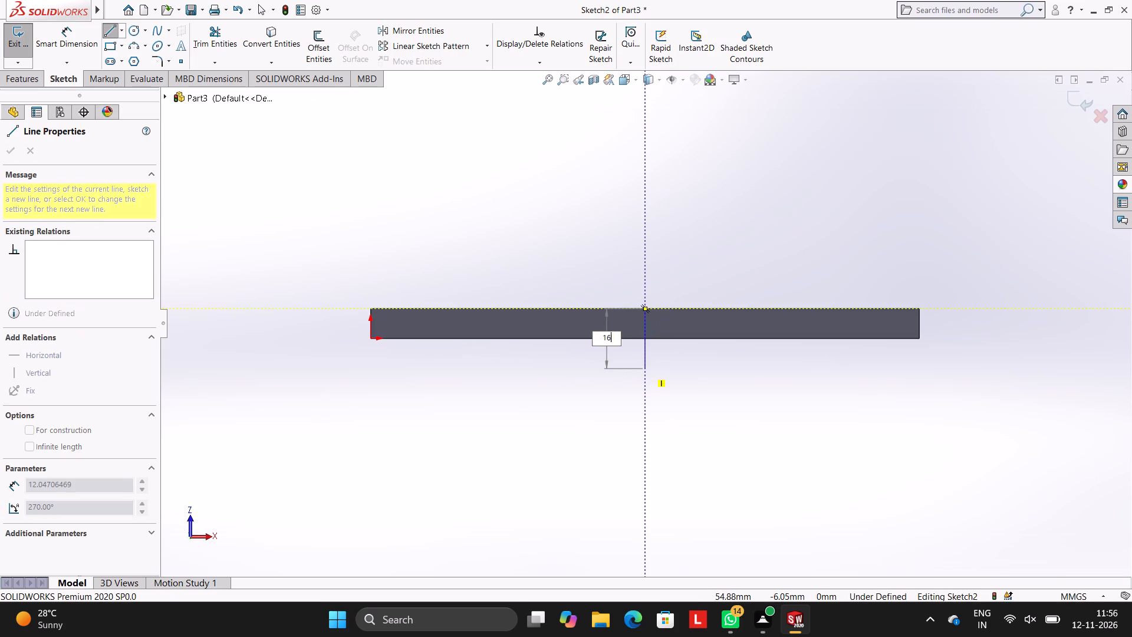
key(Return)
key(Escape)
key(Escape)
key(Escape)
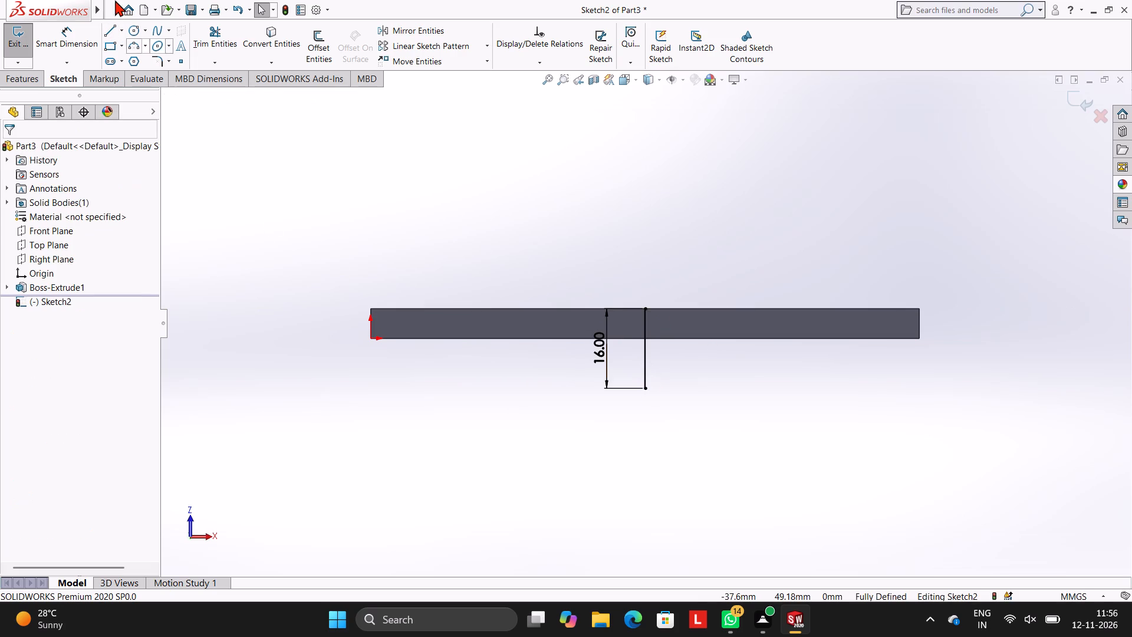
Sketch a circle of radius 23 mm centred on the free end of the 16 mm line, with radius dimensioning.
click(129, 27)
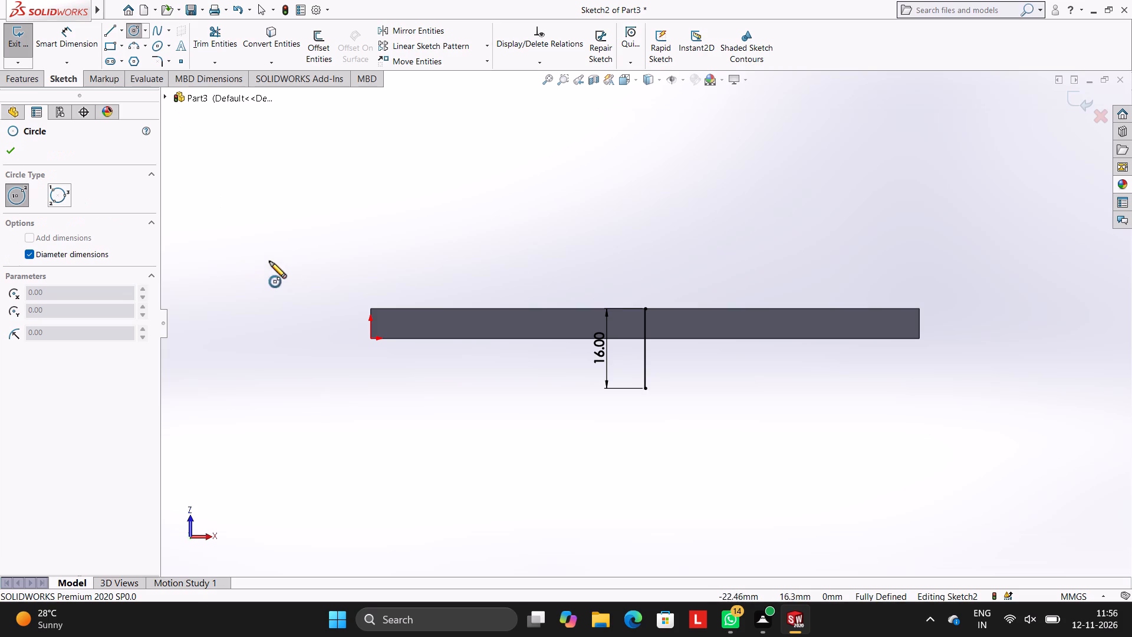
click(63, 258)
click(646, 388)
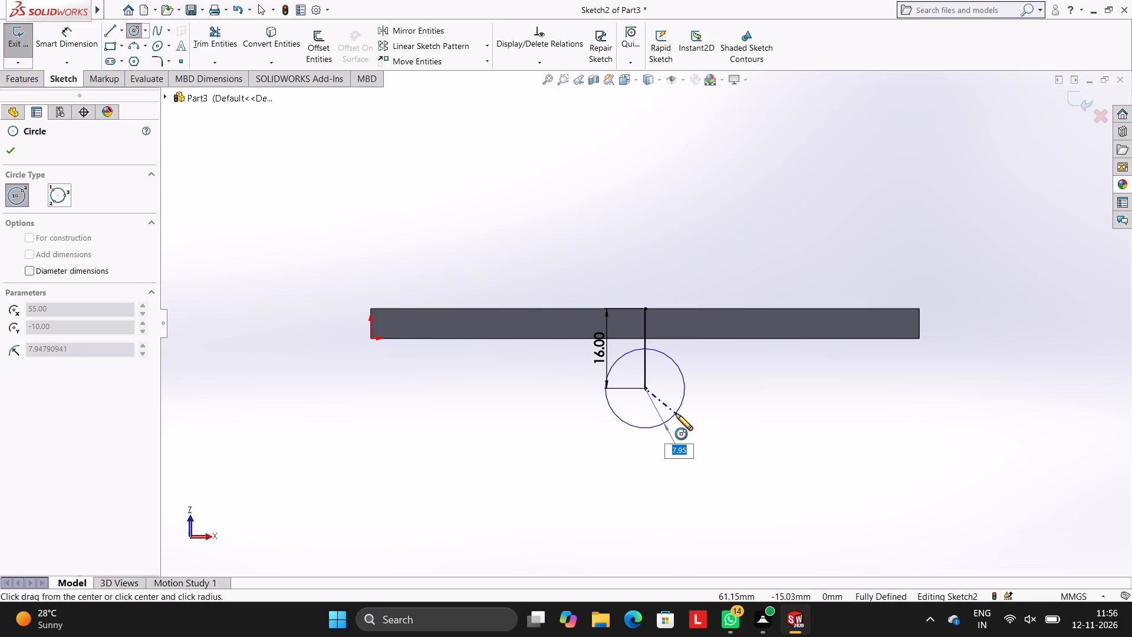
text(23)
key(Return)
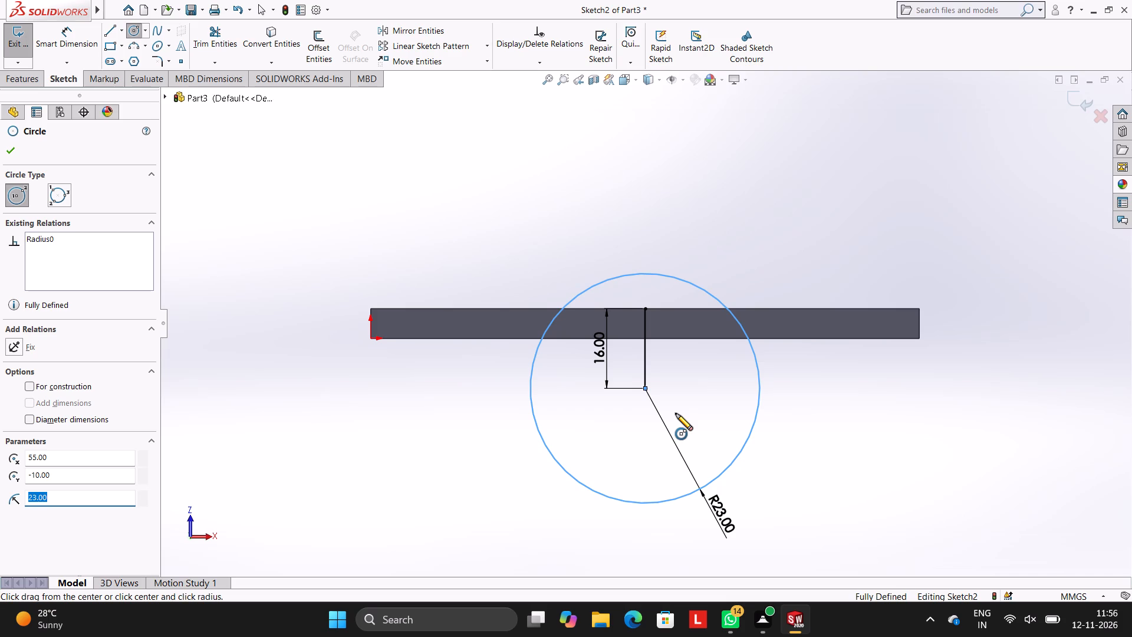
key(Escape)
key(Escape)
key(Escape)
key(Escape)
key(Escape)
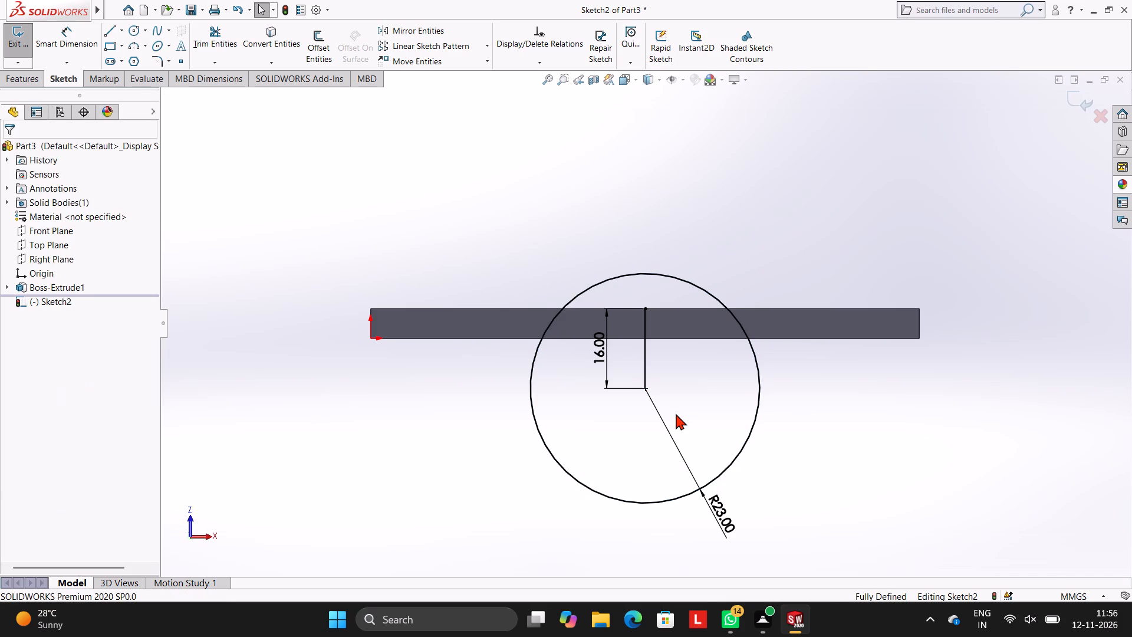
Sketch a 16 mm vertical line from the circle's left quadrant point up to the plate's front edge.
click(107, 27)
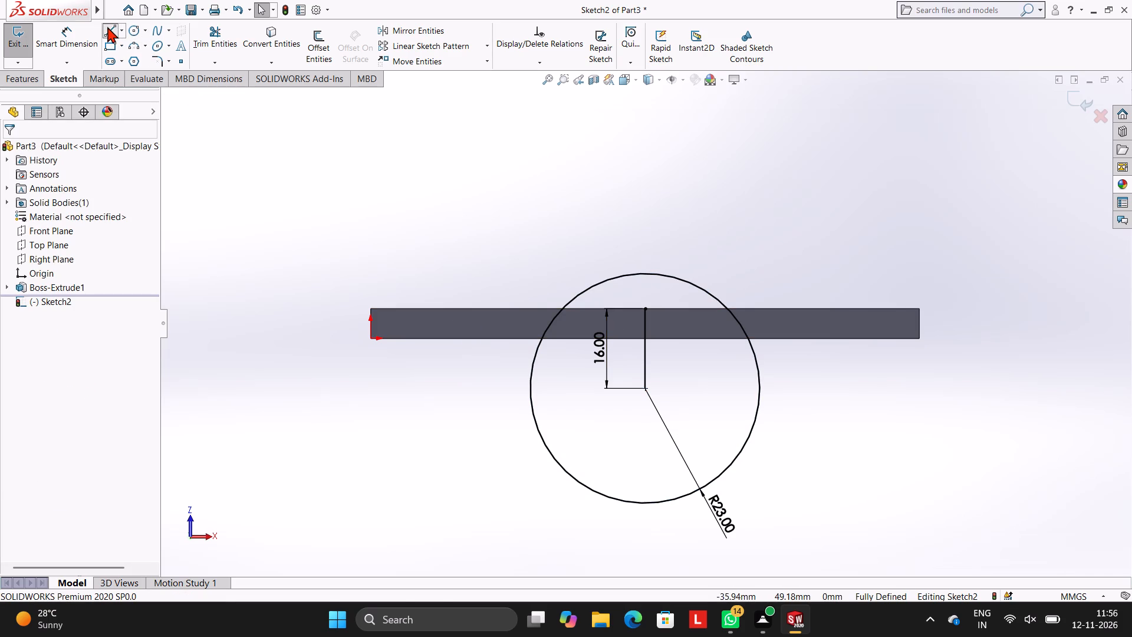
click(529, 388)
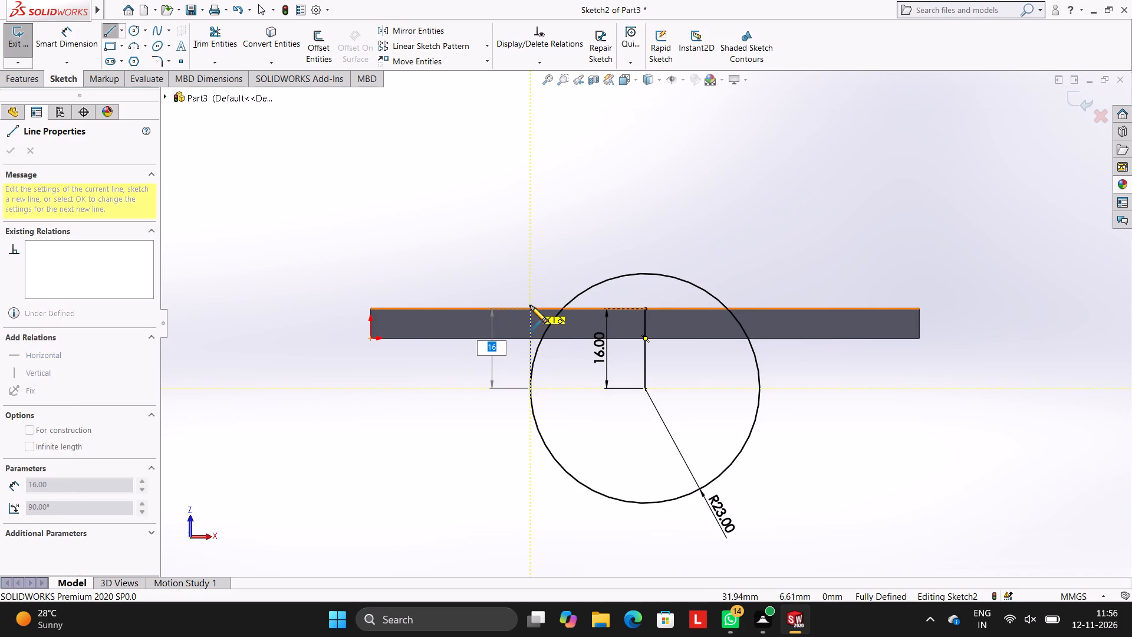
text(16)
key(Return)
key(Escape)
key(Escape)
key(Escape)
key(Escape)
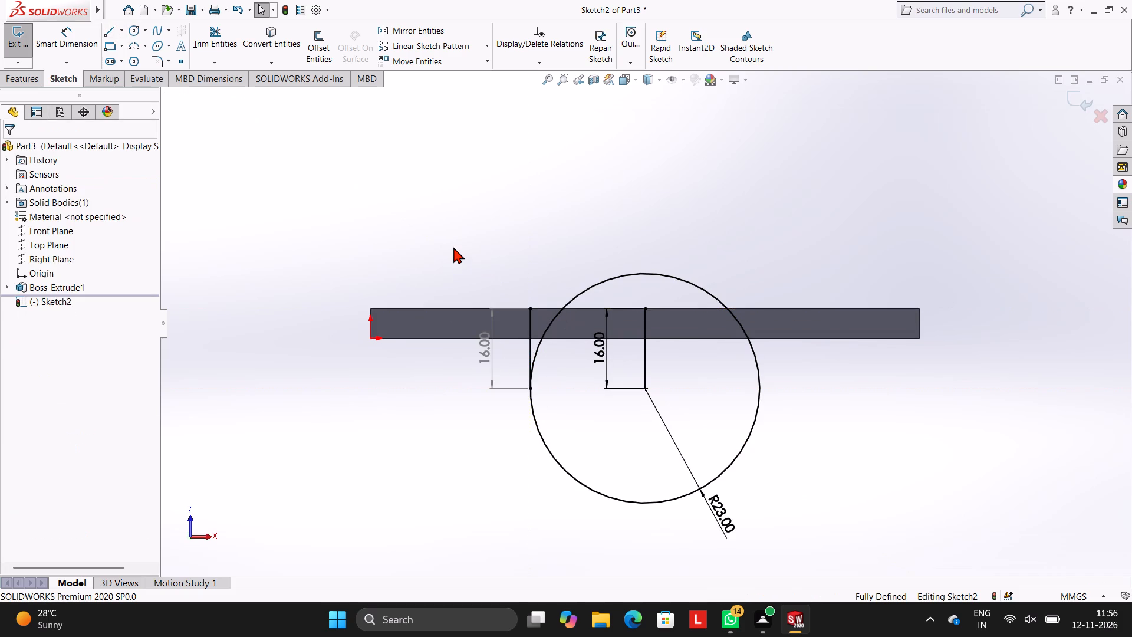
key(Escape)
key(Escape)
Sketch a matching 16 mm vertical line from the circle's right quadrant point up to the plate's front edge.
click(111, 28)
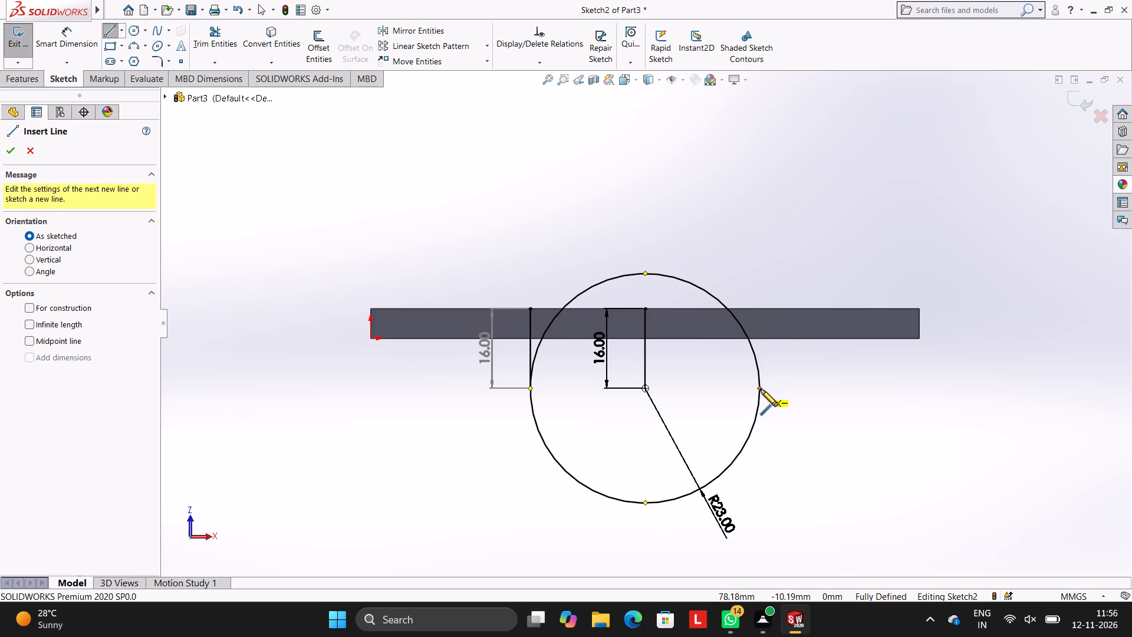
click(761, 389)
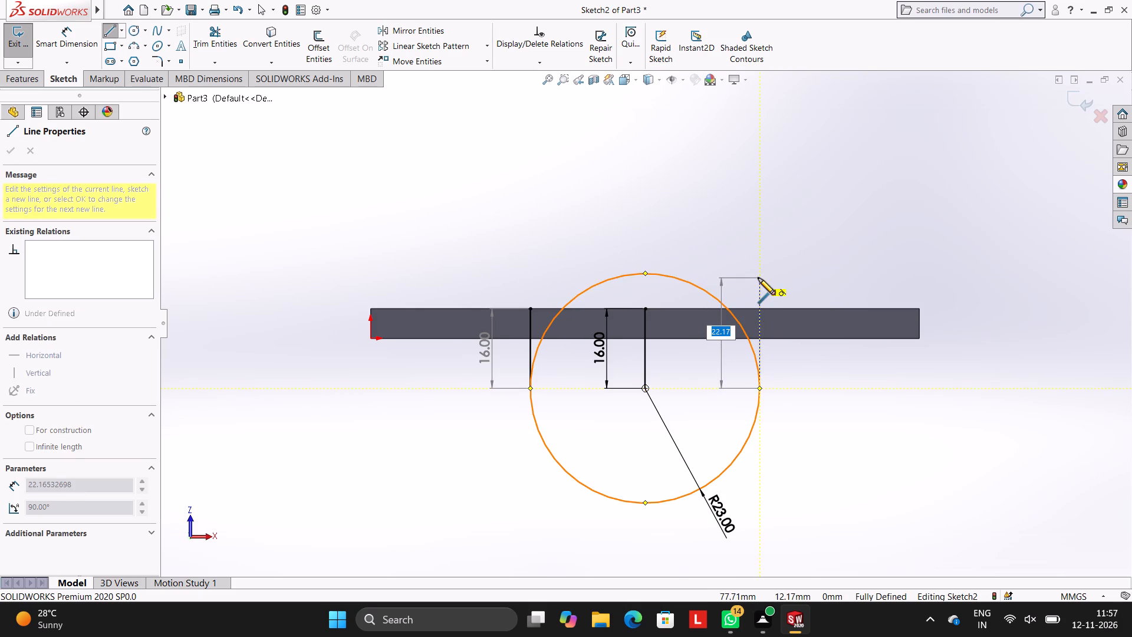
text(16)
key(Return)
key(Escape)
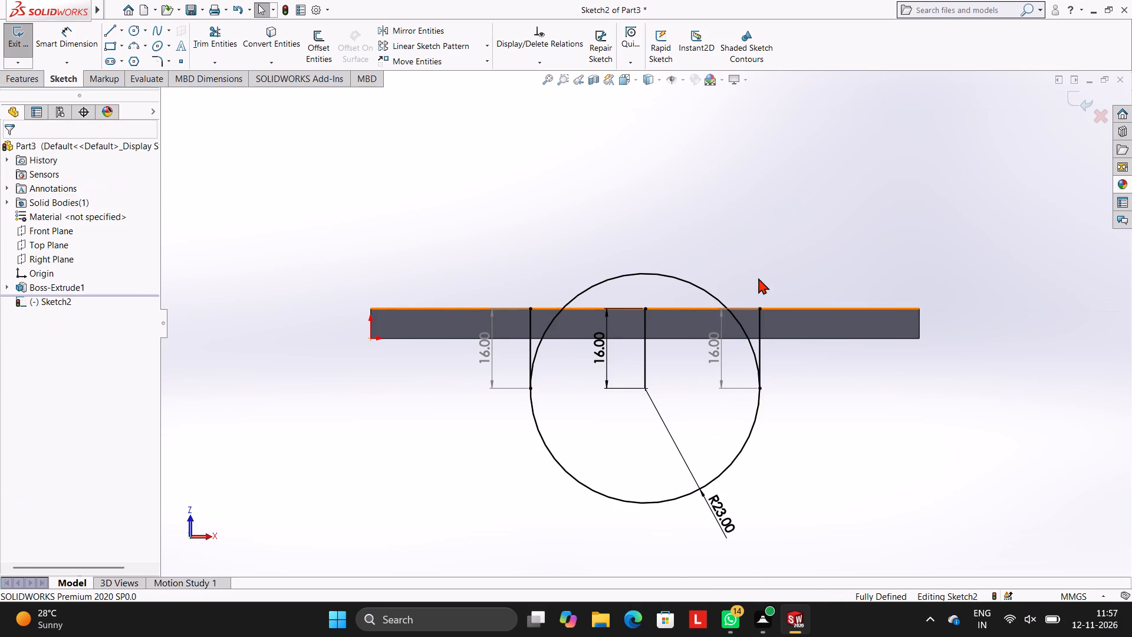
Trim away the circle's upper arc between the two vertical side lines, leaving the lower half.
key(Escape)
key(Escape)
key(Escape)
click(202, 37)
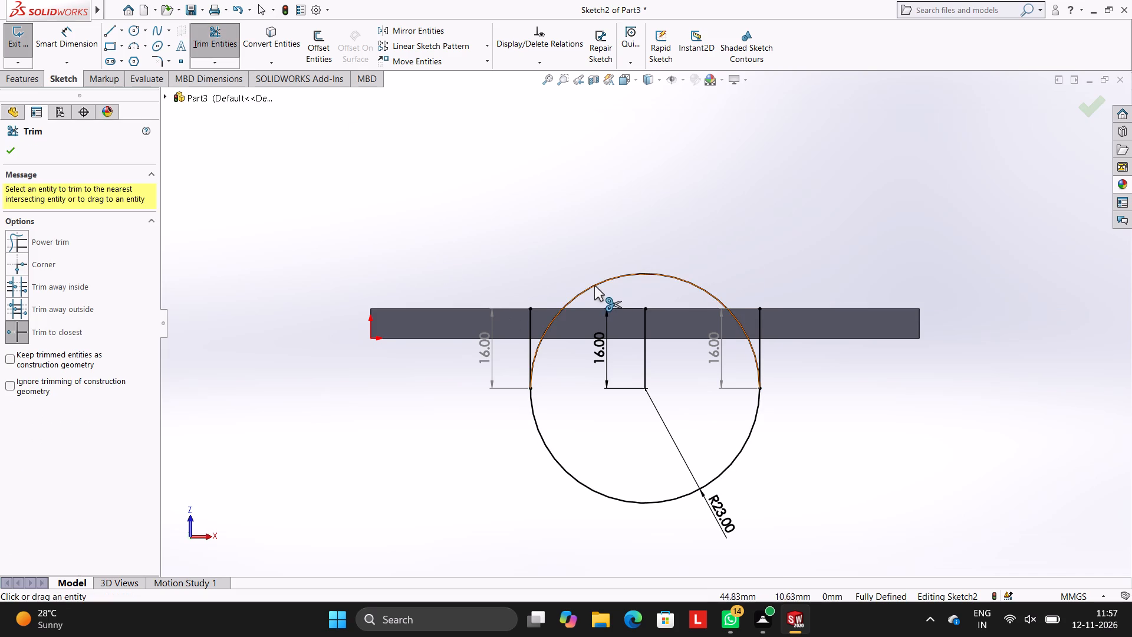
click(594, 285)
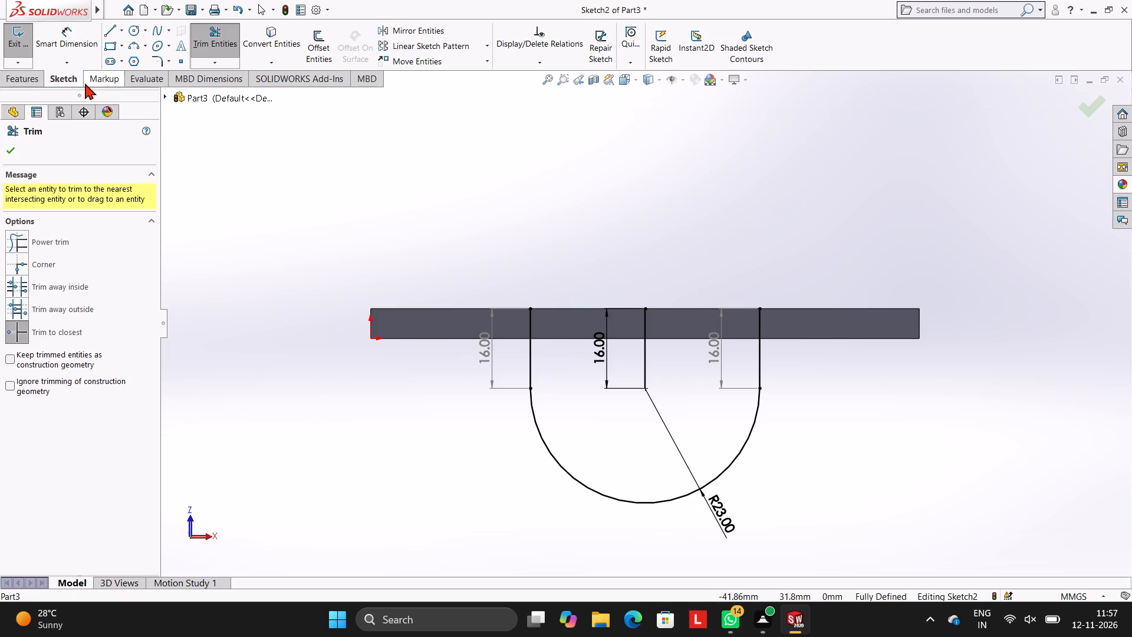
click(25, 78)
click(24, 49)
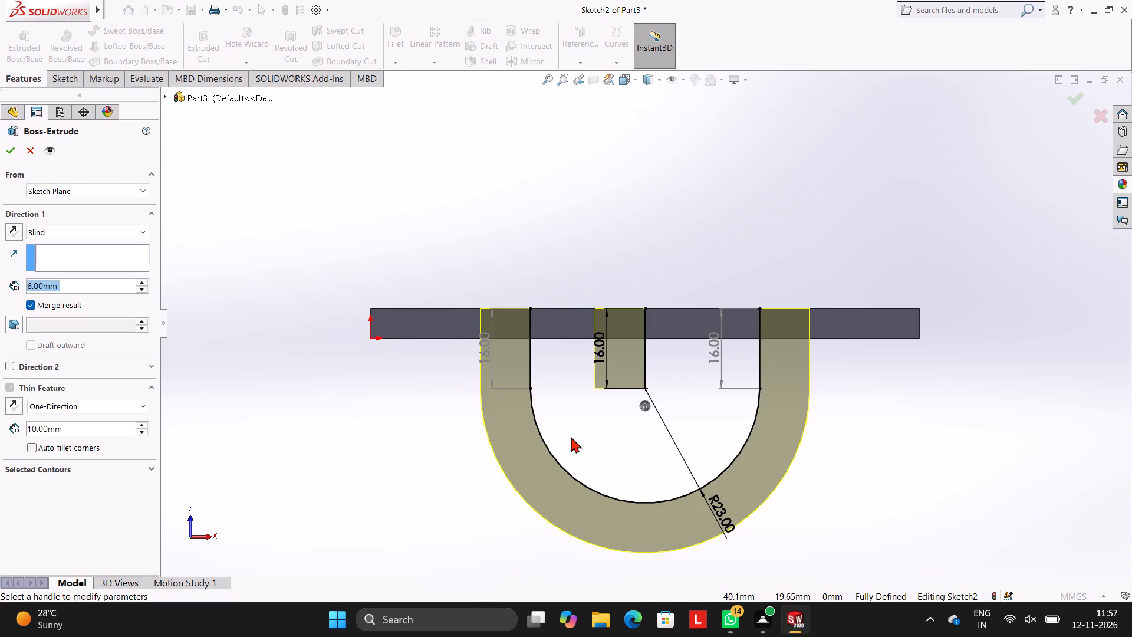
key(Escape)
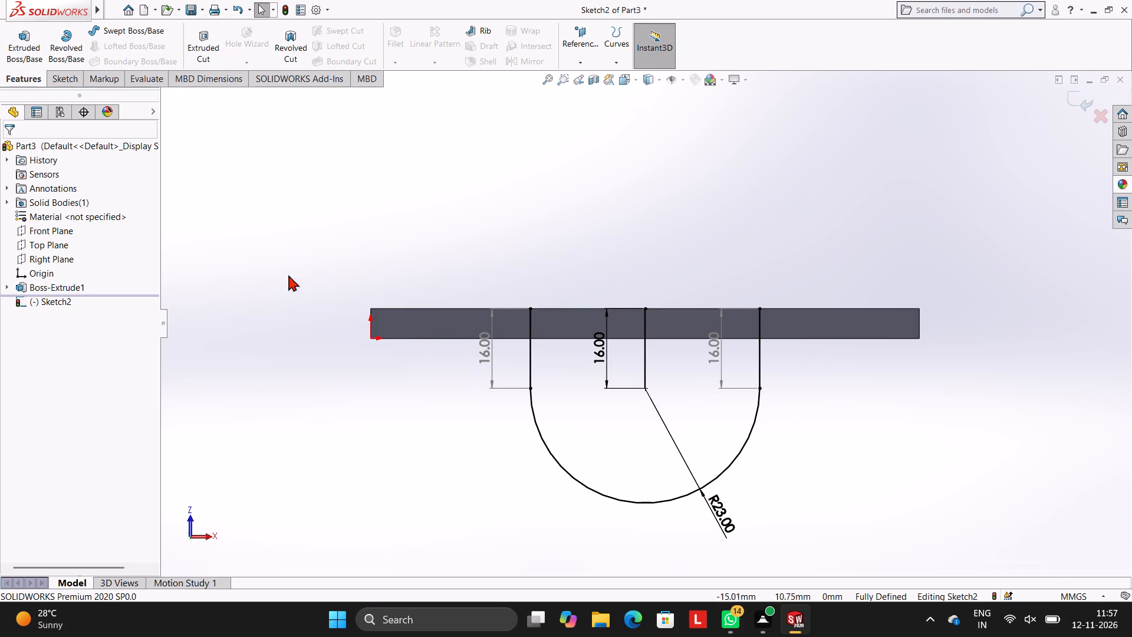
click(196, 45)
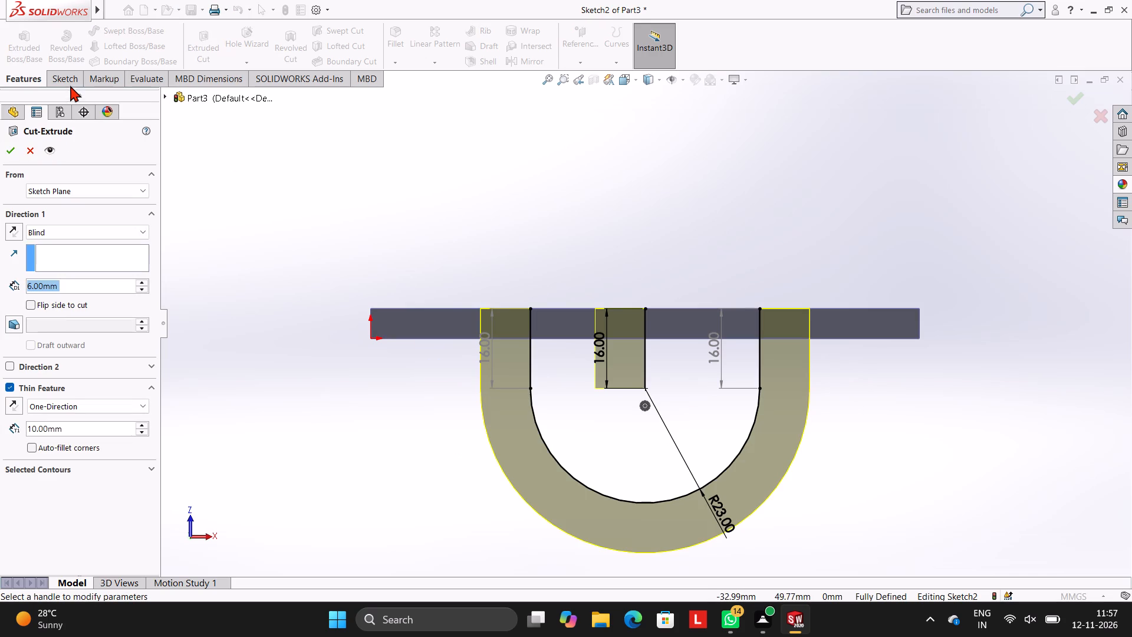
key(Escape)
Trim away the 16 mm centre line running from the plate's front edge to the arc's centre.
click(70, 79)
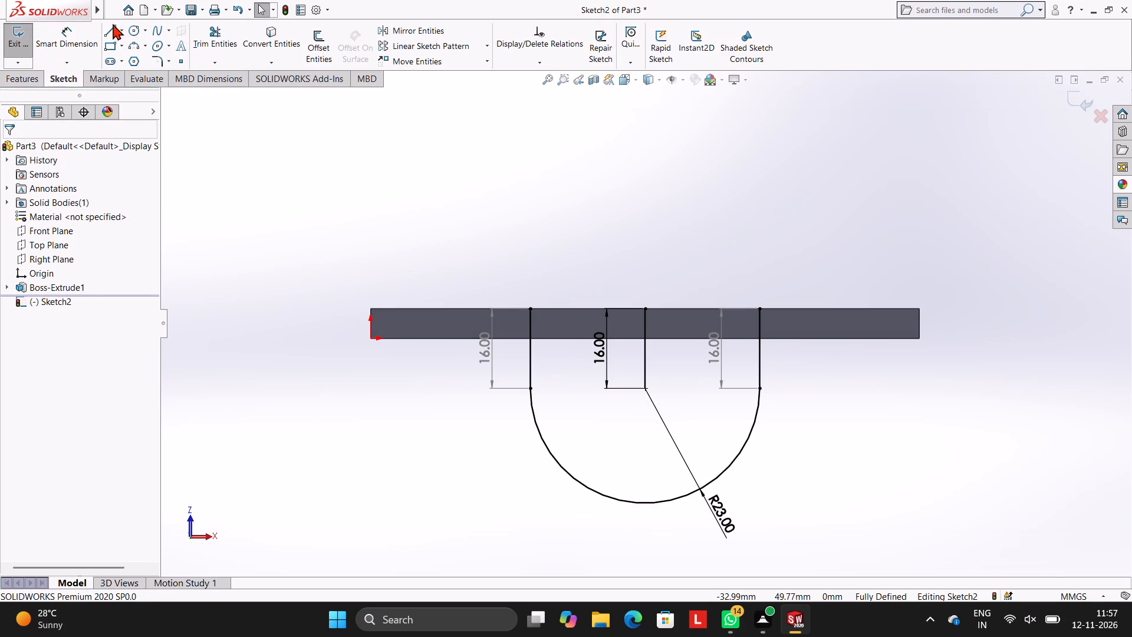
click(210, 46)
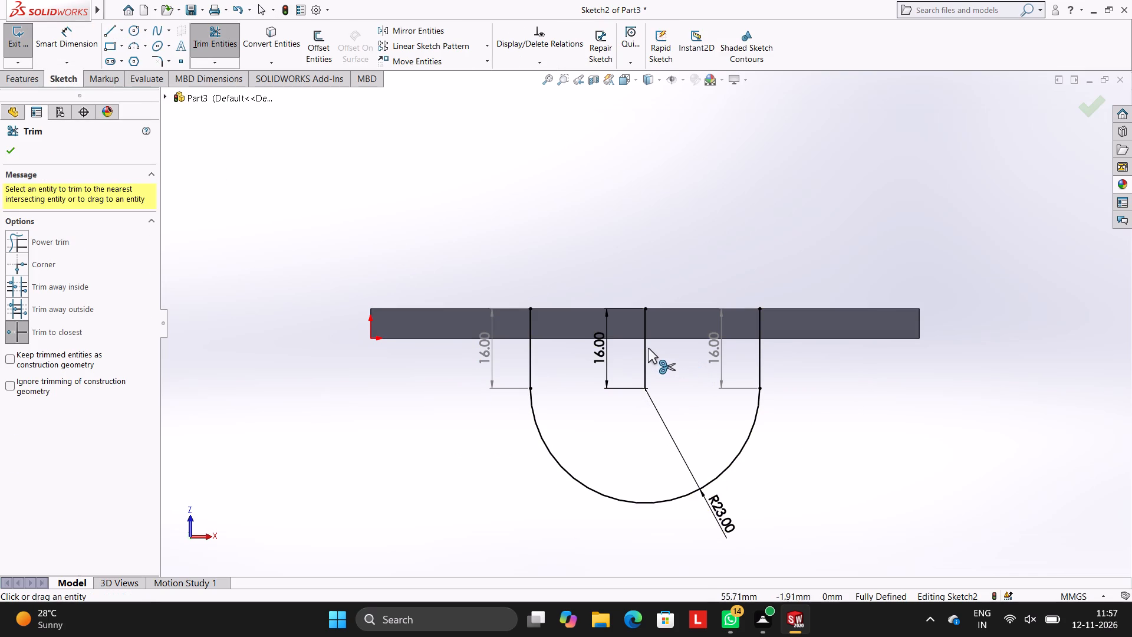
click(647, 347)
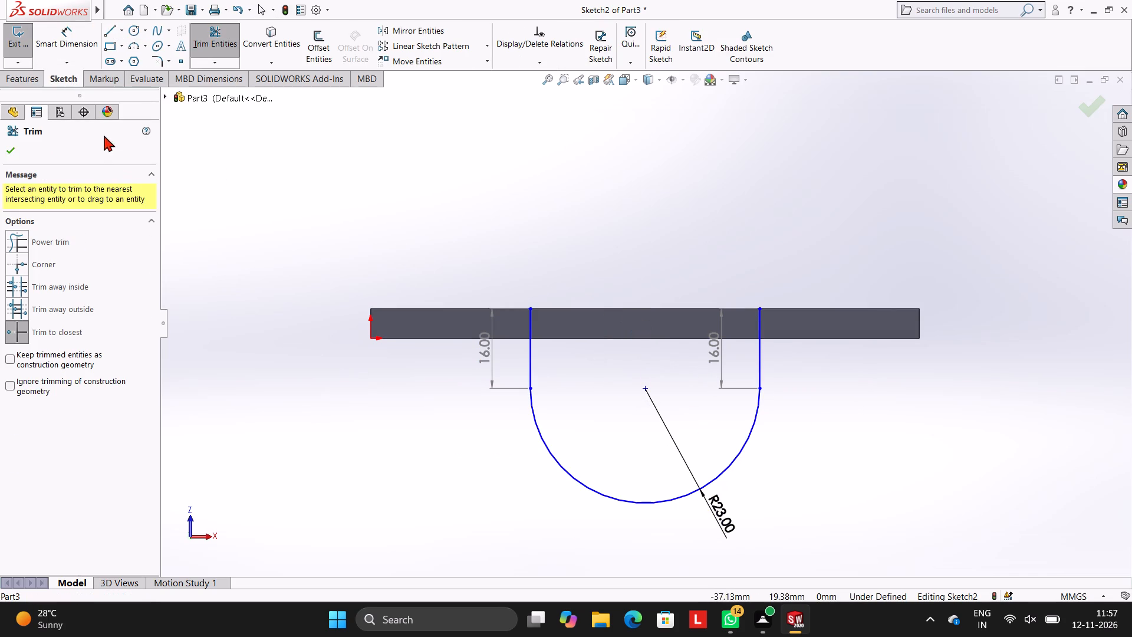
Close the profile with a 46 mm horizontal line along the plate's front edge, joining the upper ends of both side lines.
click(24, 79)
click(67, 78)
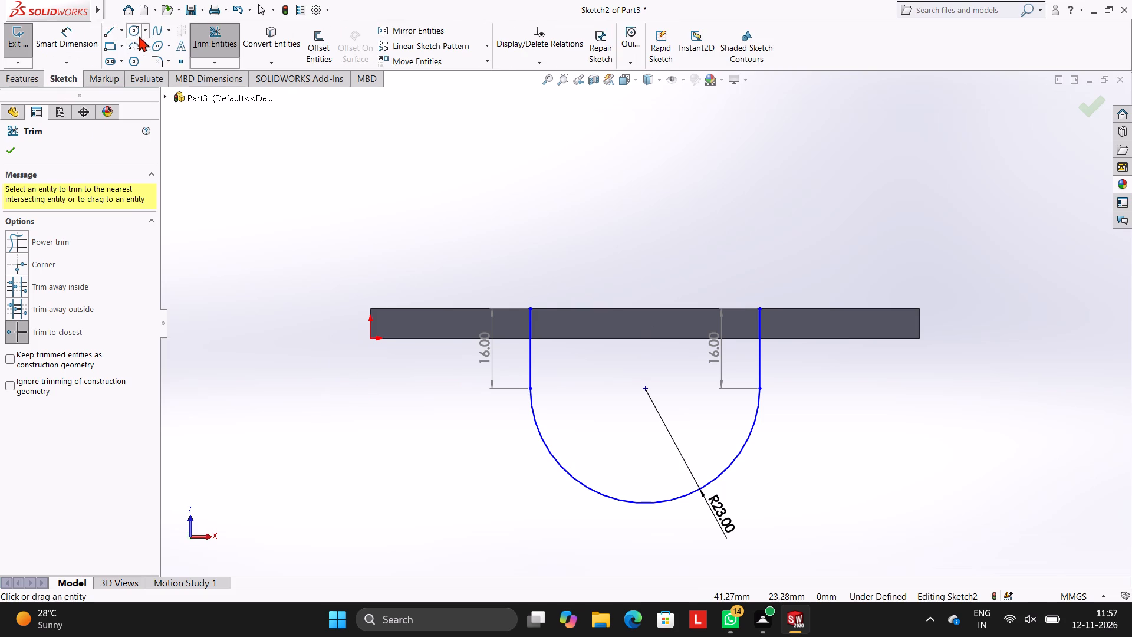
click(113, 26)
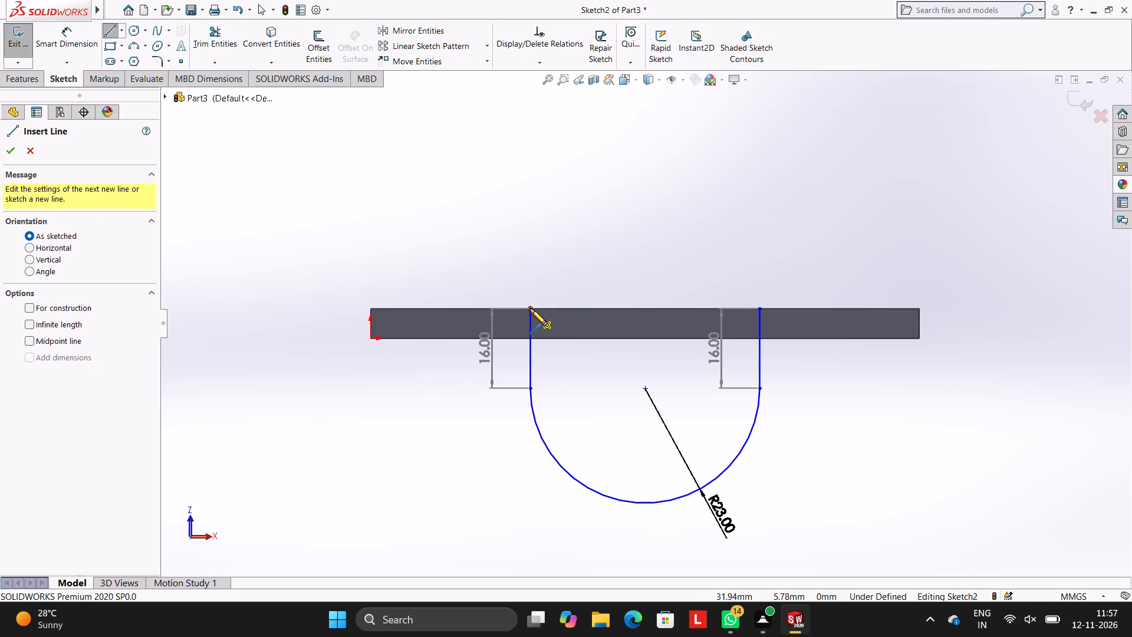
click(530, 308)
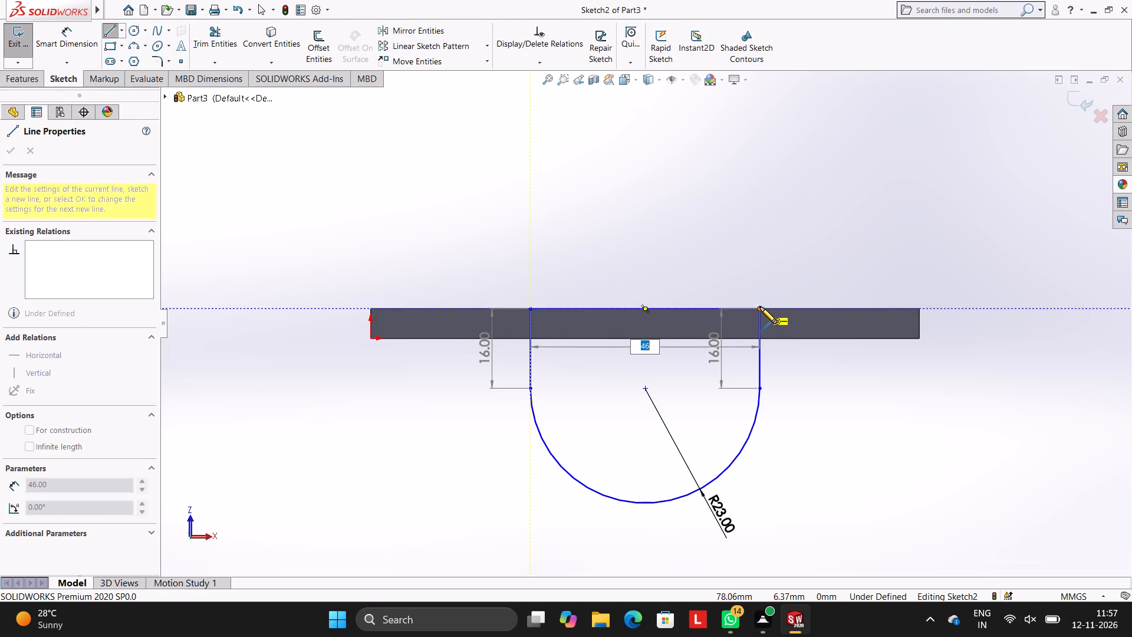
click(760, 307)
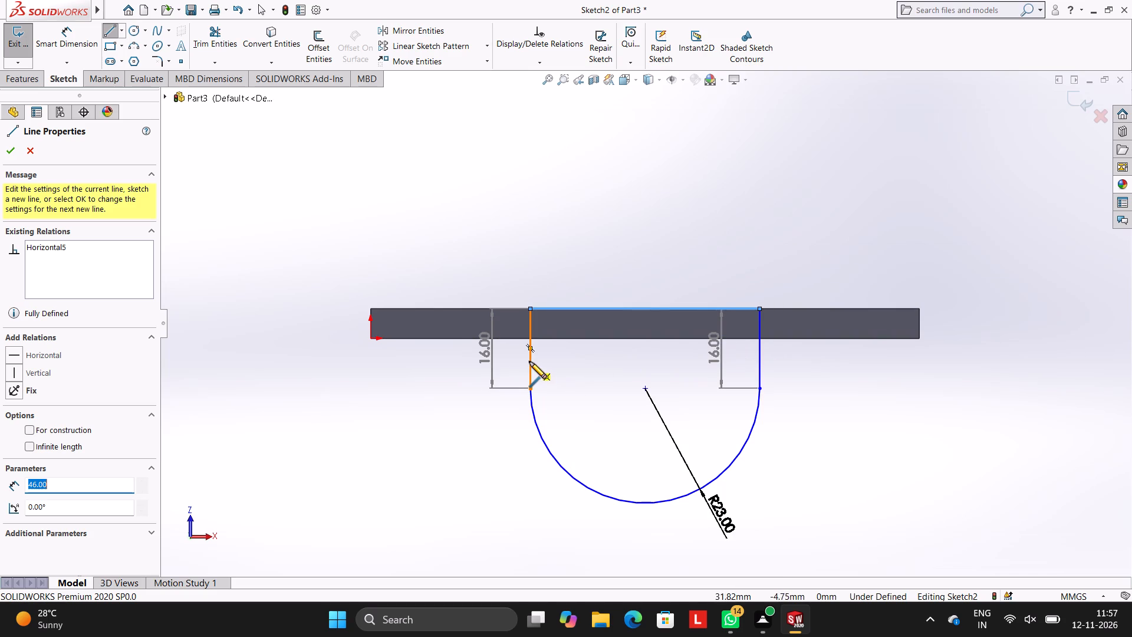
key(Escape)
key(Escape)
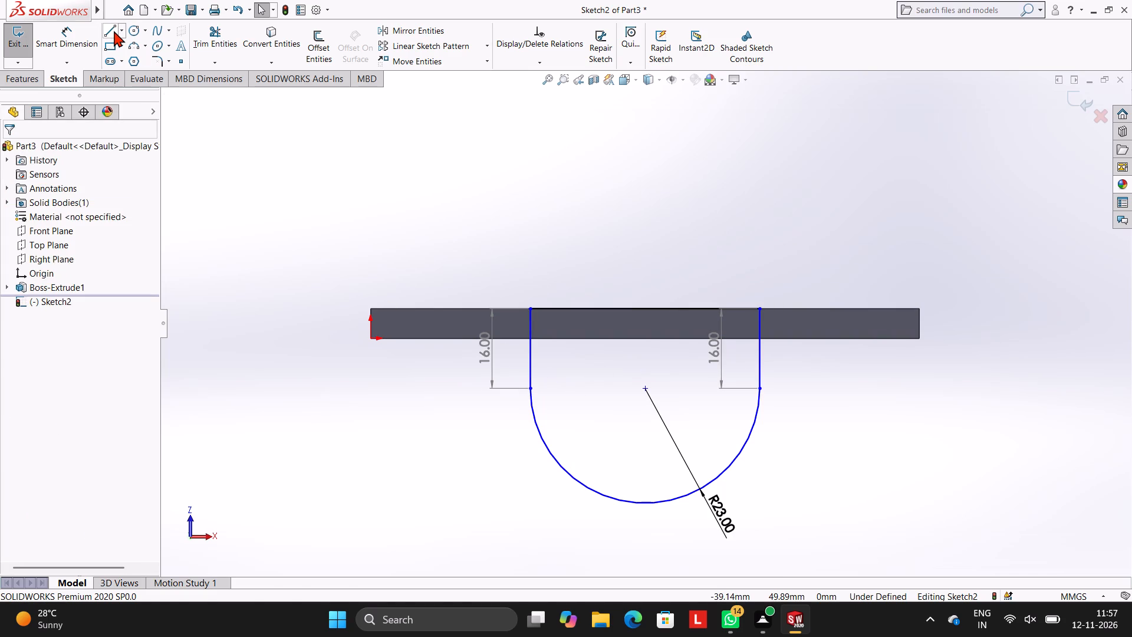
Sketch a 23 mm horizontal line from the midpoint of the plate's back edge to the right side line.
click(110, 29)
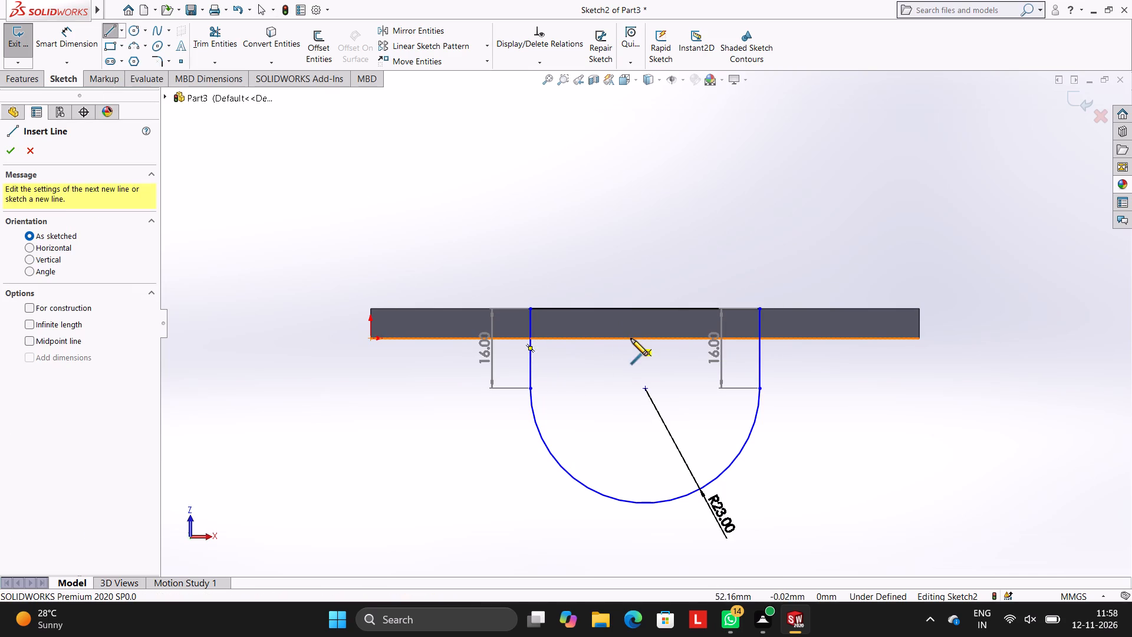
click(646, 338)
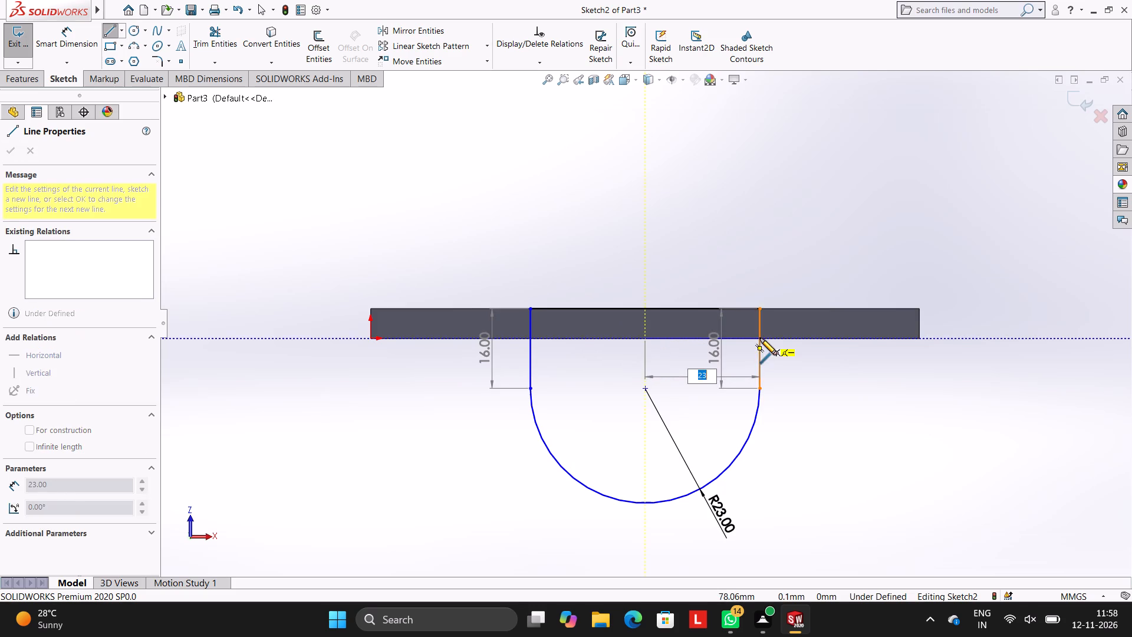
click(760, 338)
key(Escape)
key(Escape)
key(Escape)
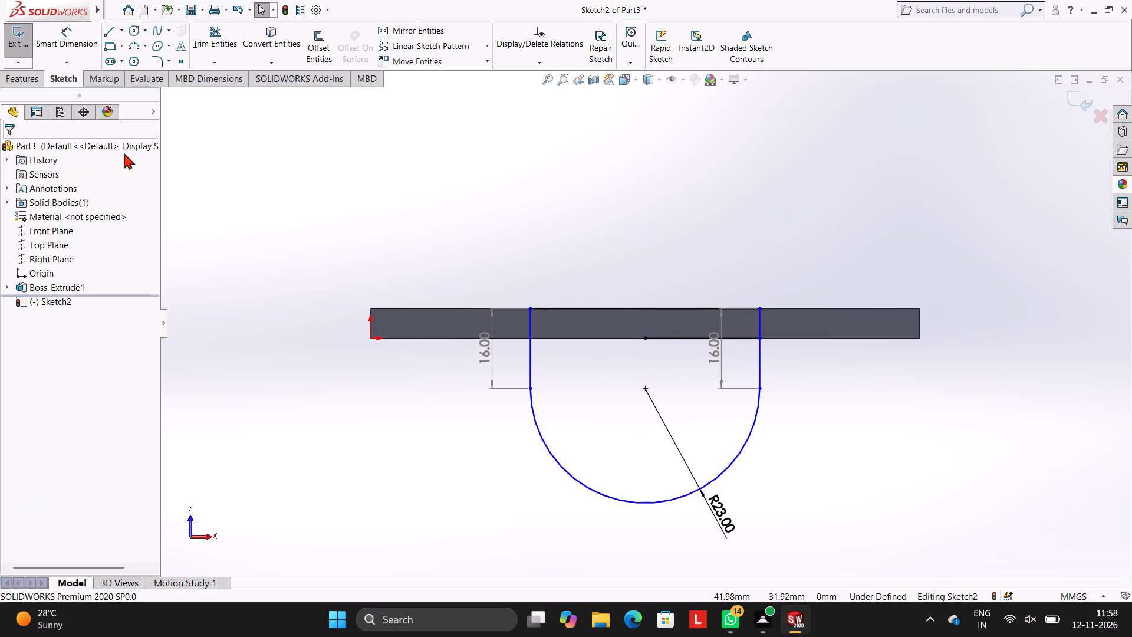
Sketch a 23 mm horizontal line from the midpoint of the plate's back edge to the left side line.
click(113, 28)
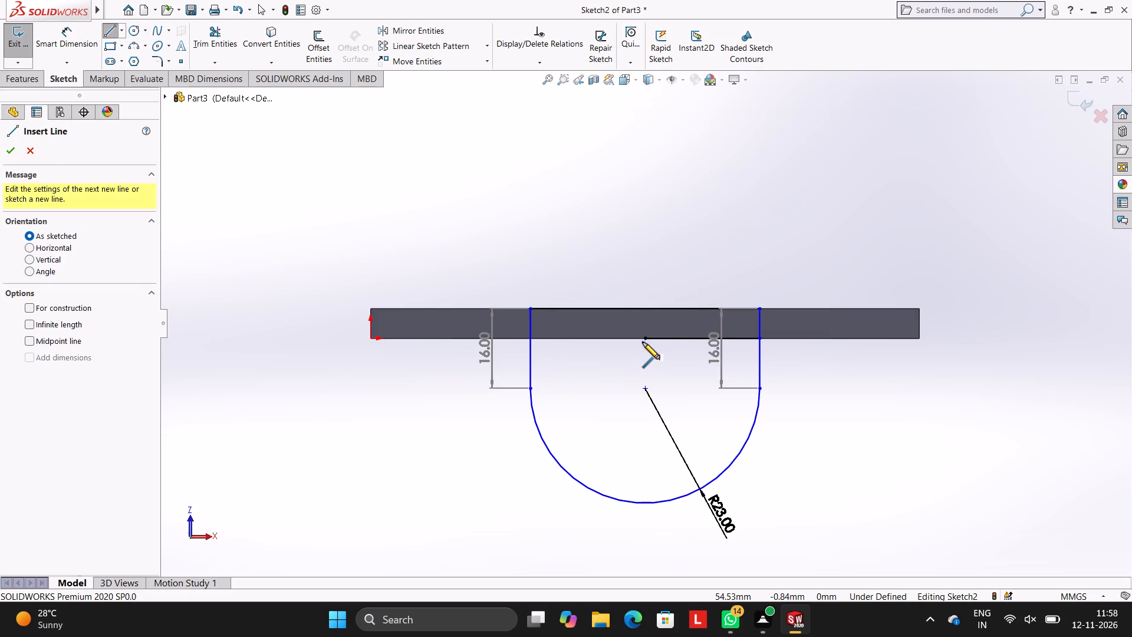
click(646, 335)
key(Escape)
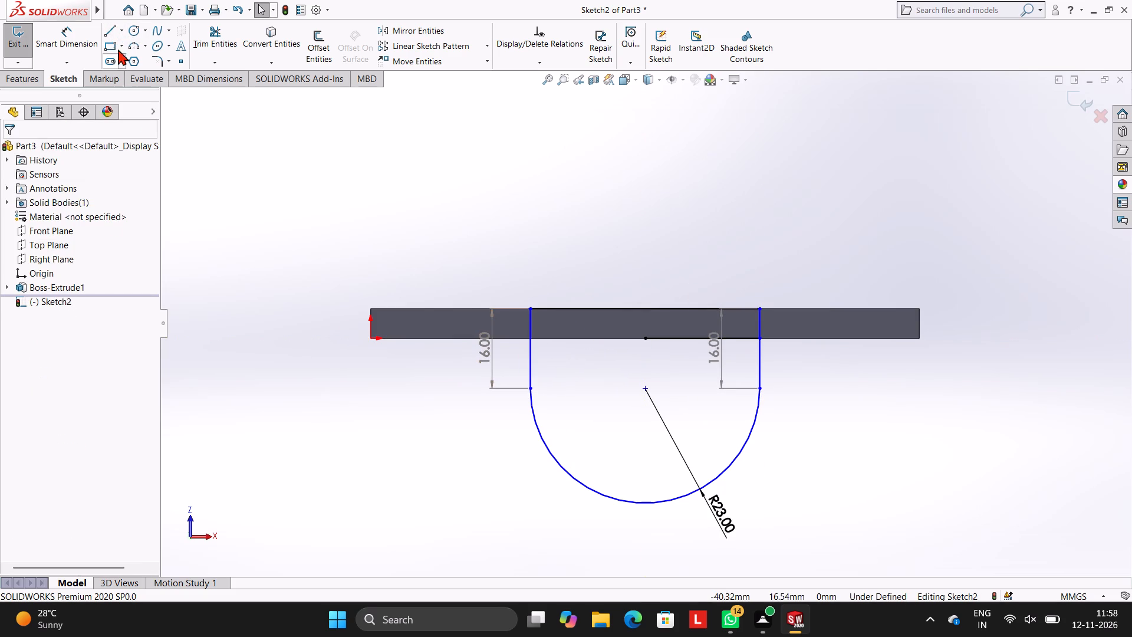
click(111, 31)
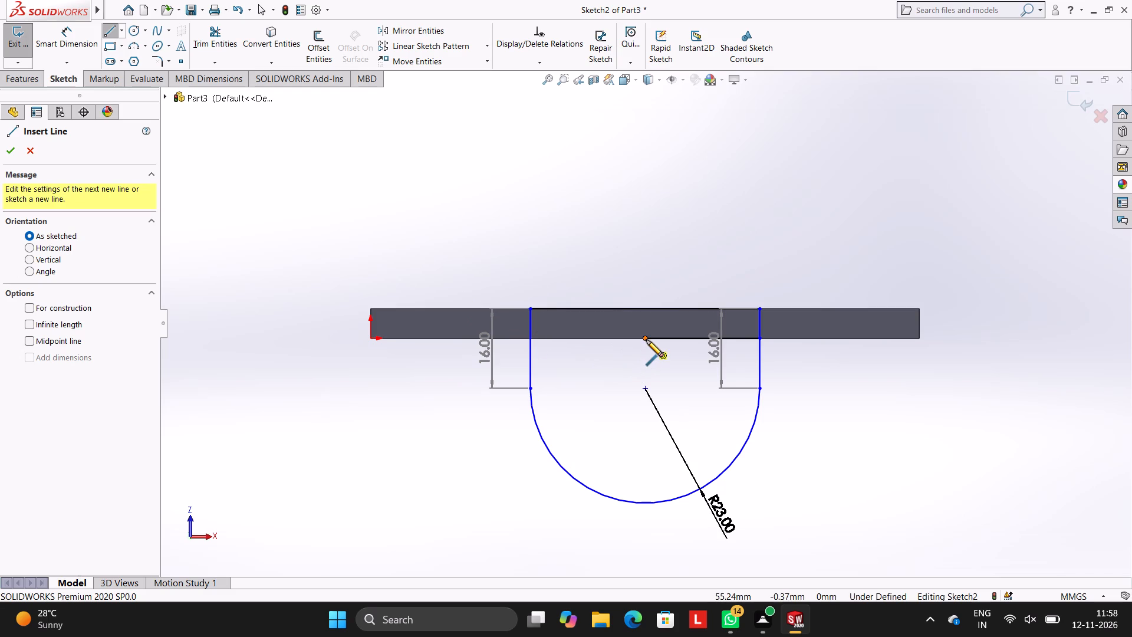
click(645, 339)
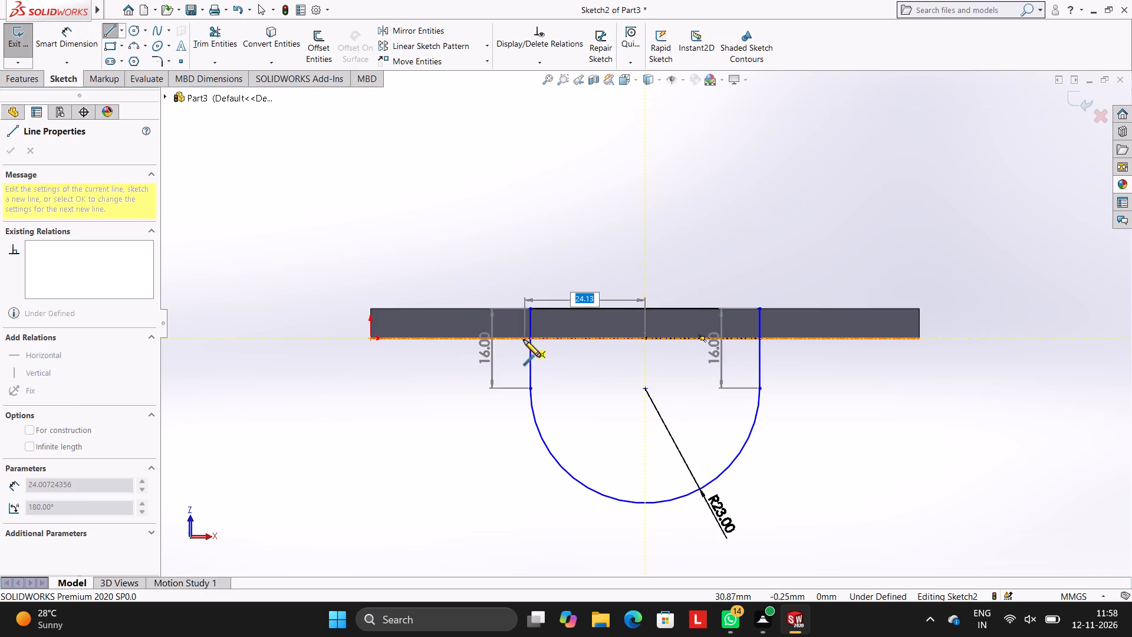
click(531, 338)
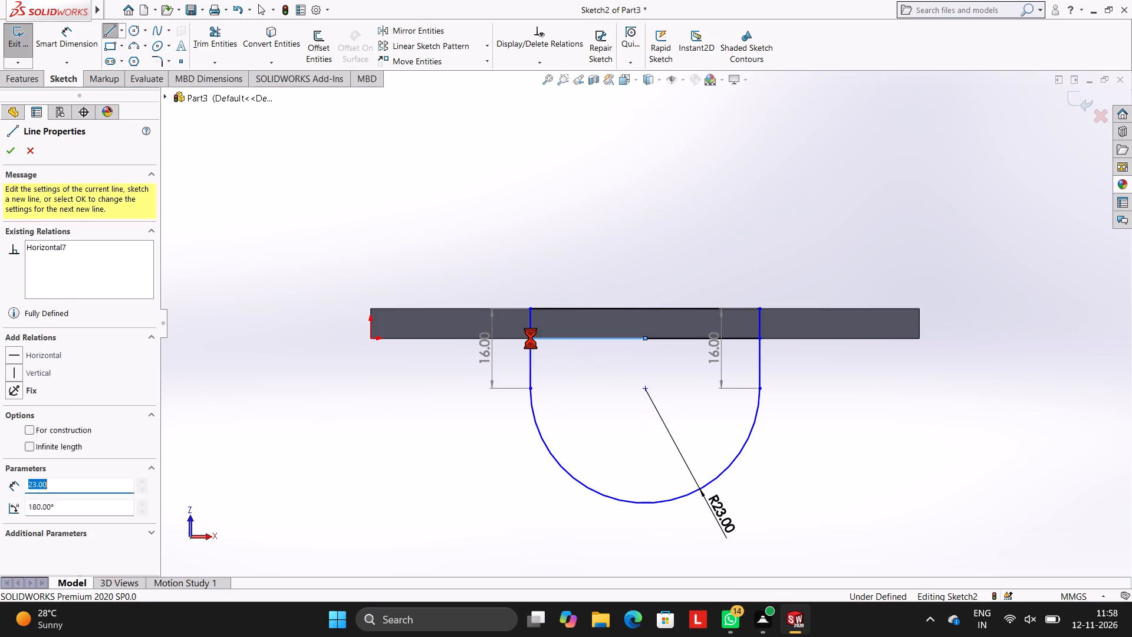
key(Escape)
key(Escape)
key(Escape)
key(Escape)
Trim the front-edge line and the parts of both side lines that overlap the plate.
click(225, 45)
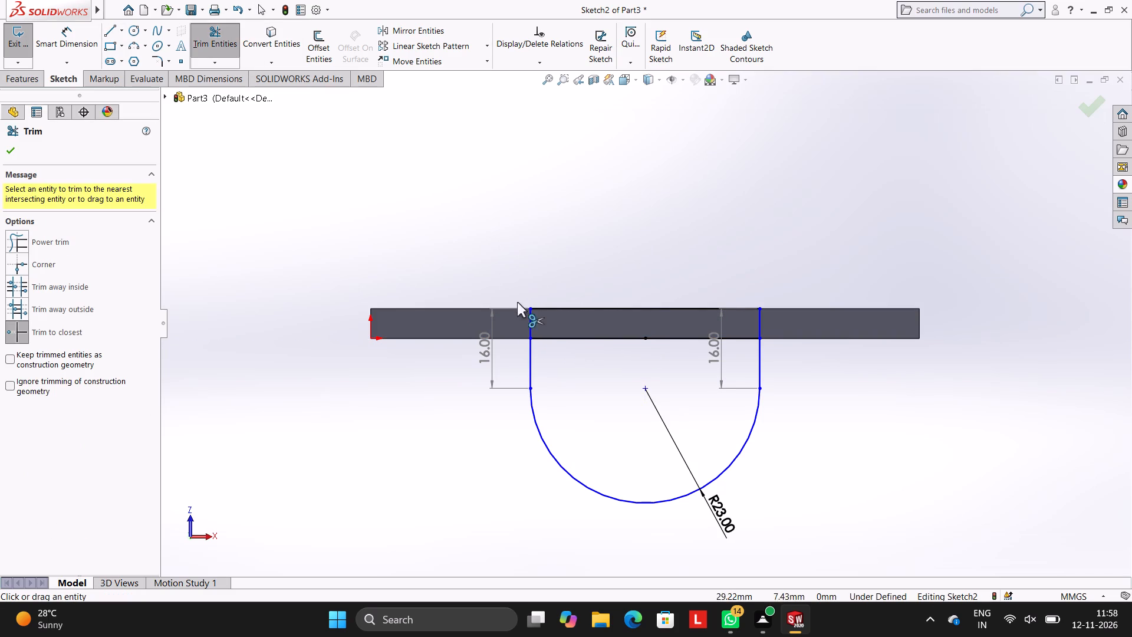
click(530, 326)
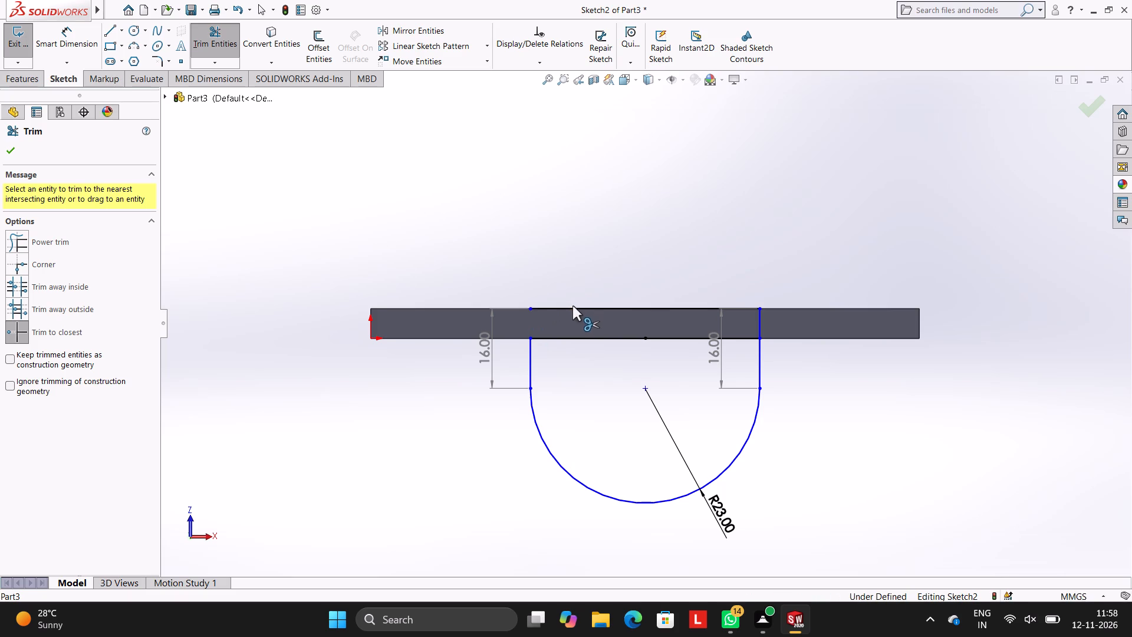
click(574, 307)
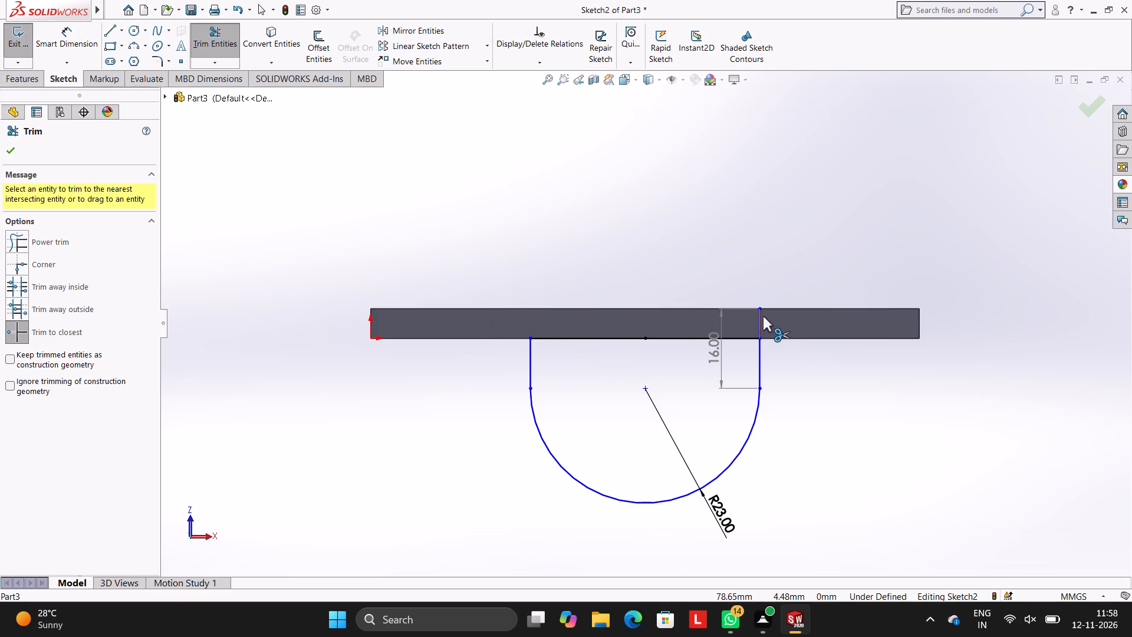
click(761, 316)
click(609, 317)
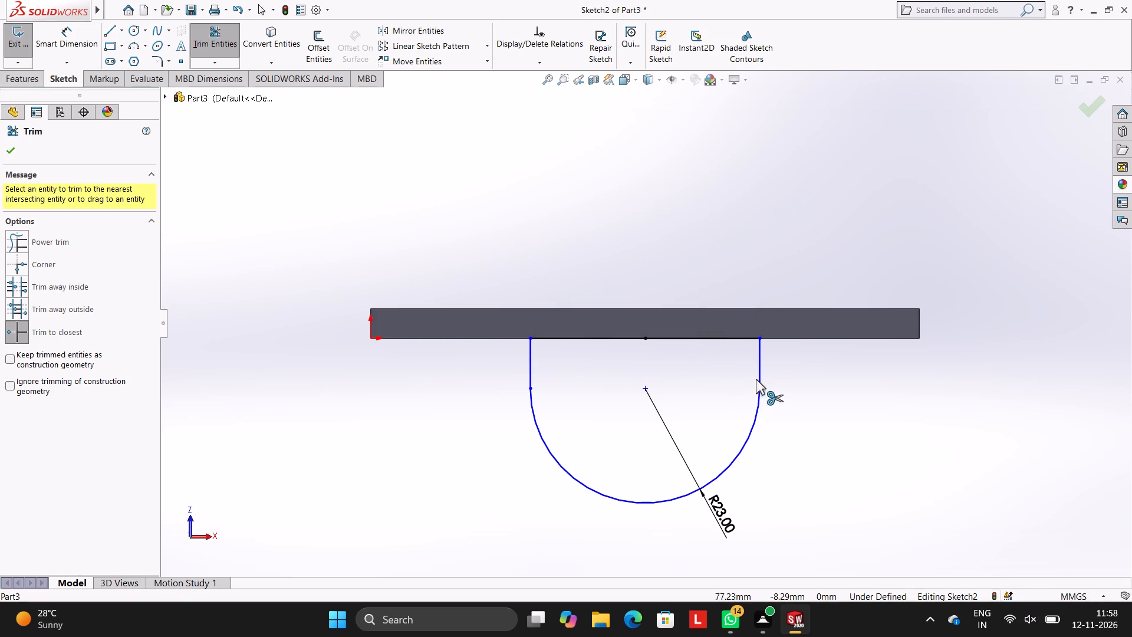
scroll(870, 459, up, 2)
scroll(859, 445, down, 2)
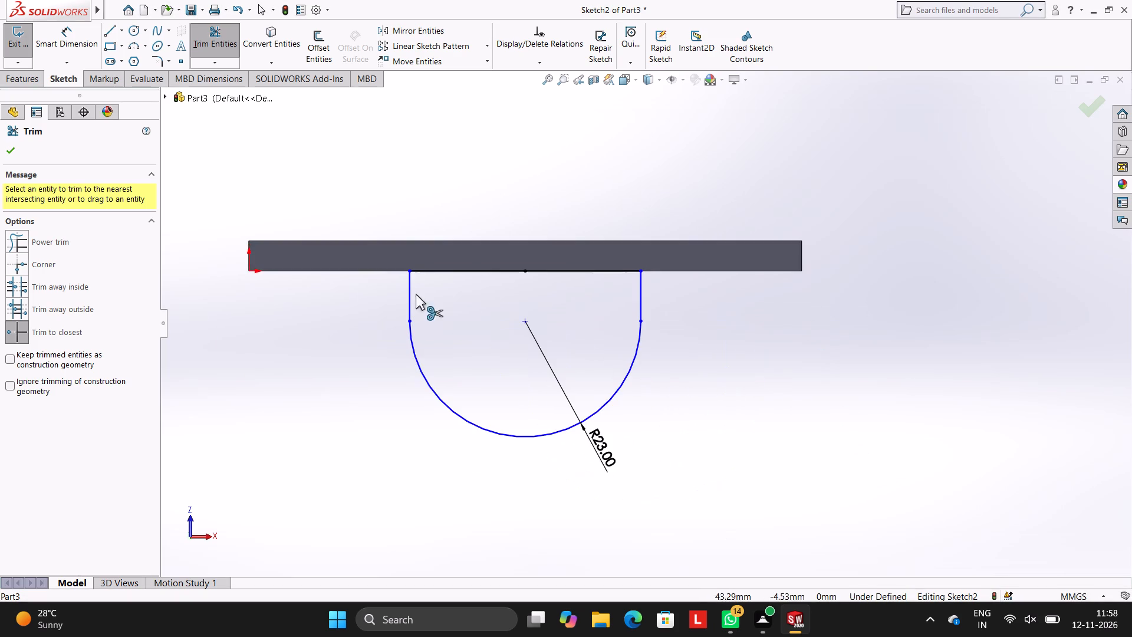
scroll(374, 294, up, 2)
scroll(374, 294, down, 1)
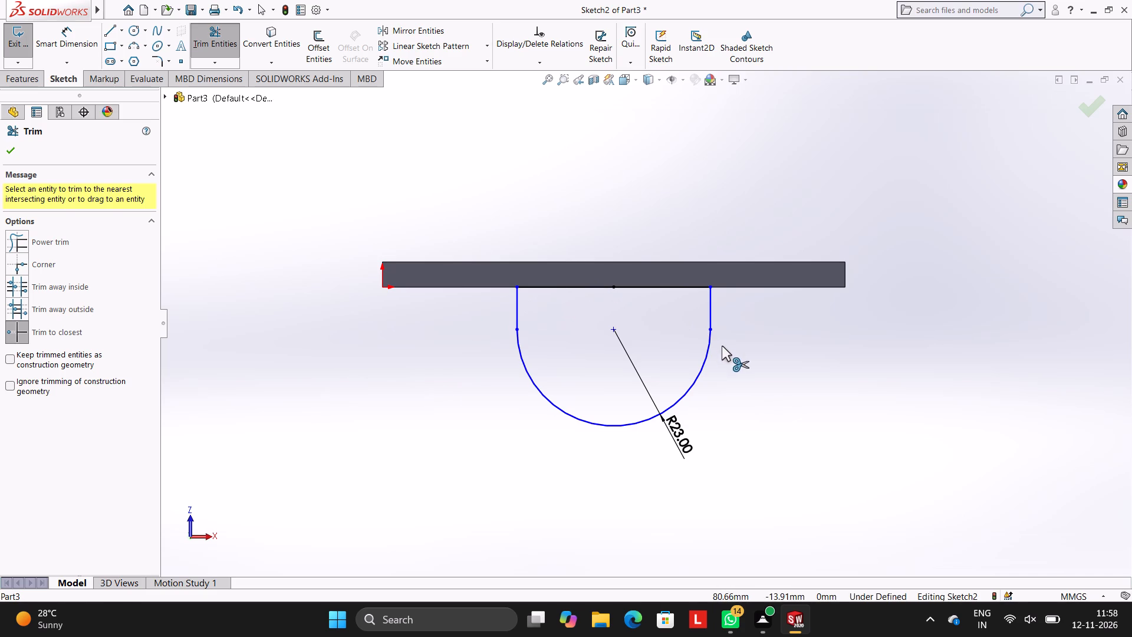
Undo all the profile geometry on the plate's bottom face, back to an empty sketch.
key(ctrl+z)
key(ctrl+z)
key(ctrl+z)
key(ctrl+z)
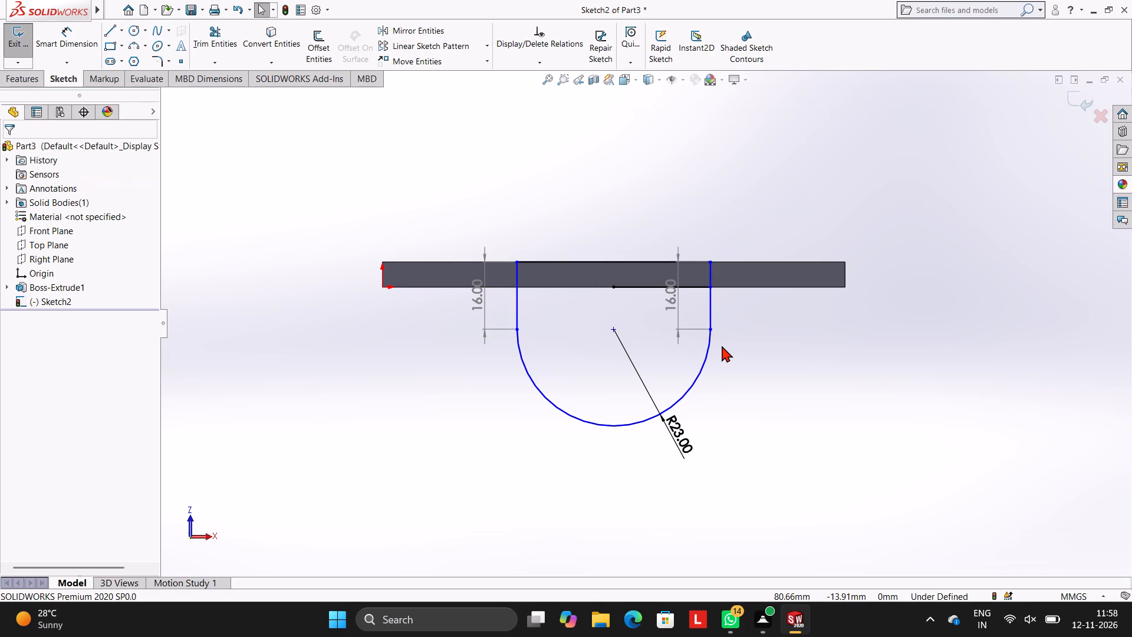
key(ctrl+z)
key(ctrl+z)
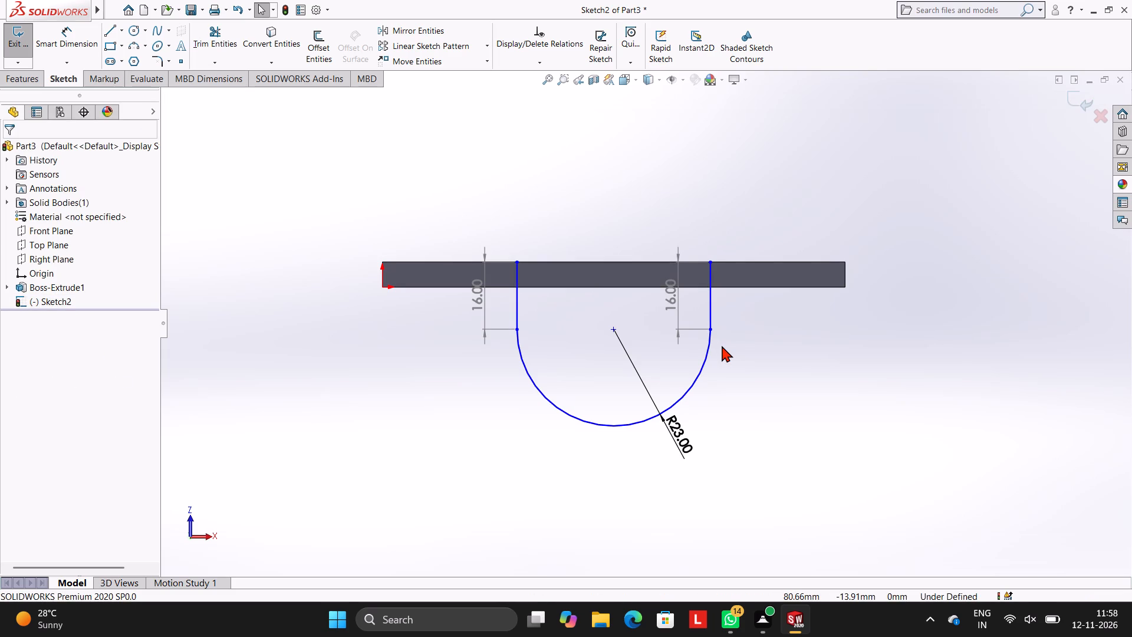
key(ctrl+z)
key(ctrl+z)
key(ctrl+z)
key(ctrl+z)
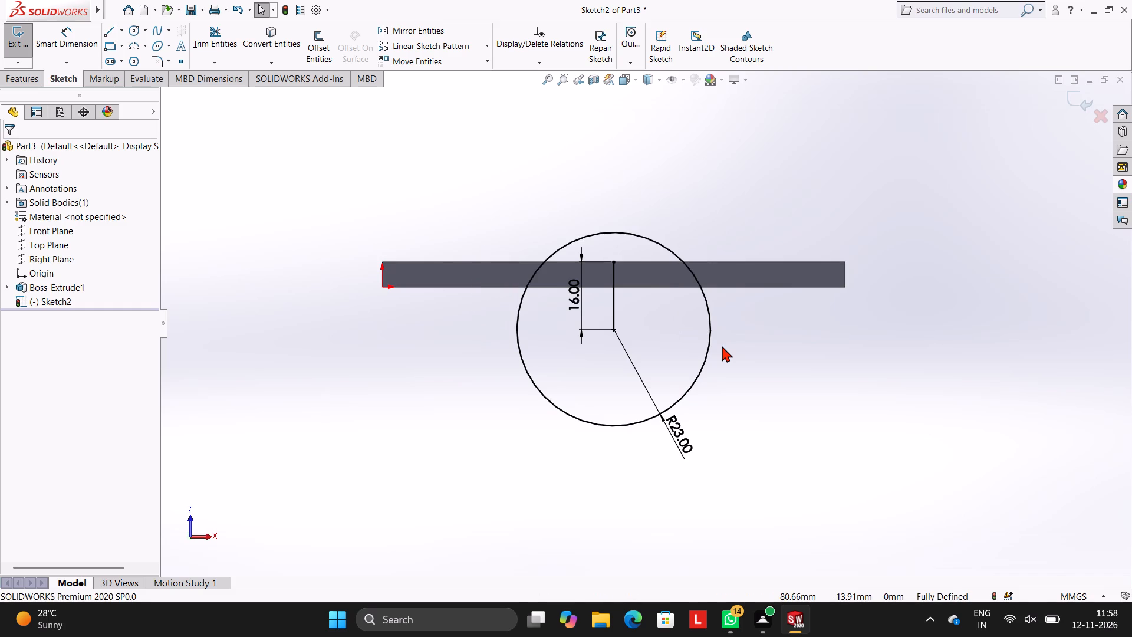
key(ctrl+z)
key(ctrl+z)
key(Escape)
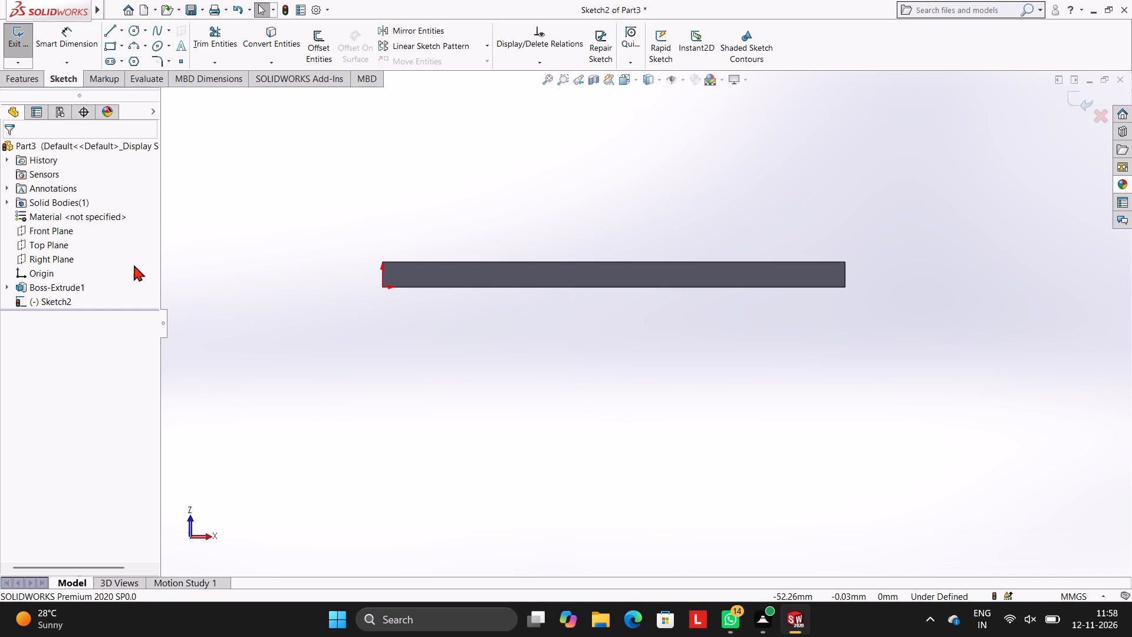
Sketch a 52 mm vertical line from the front edge's midpoint, running past the plate's back edge.
click(105, 33)
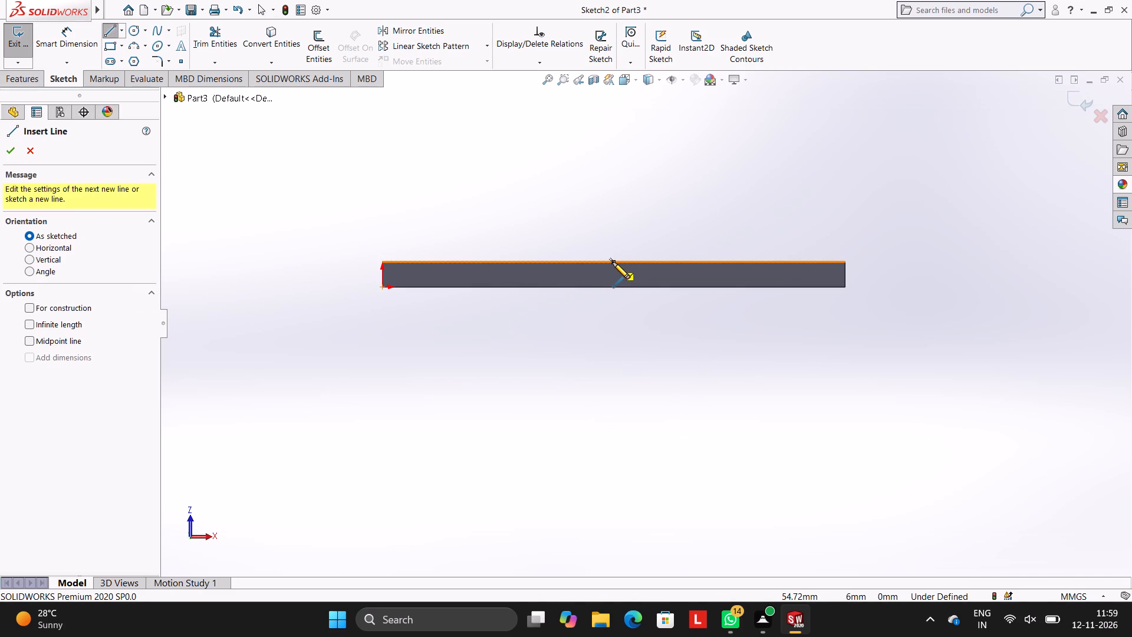
click(613, 262)
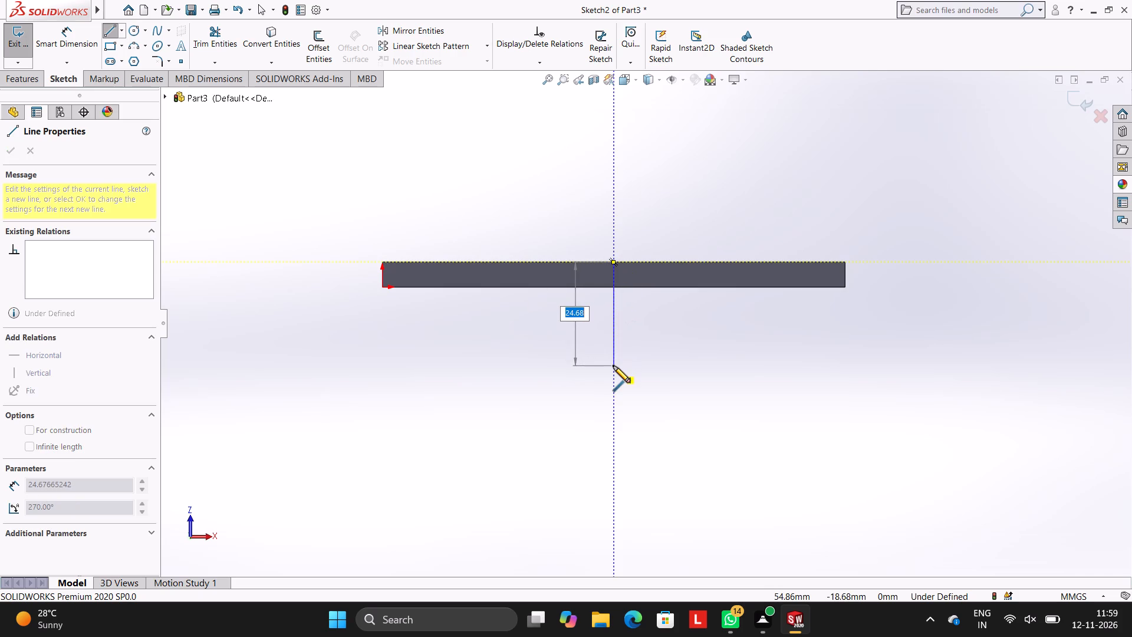
text(52)
key(Return)
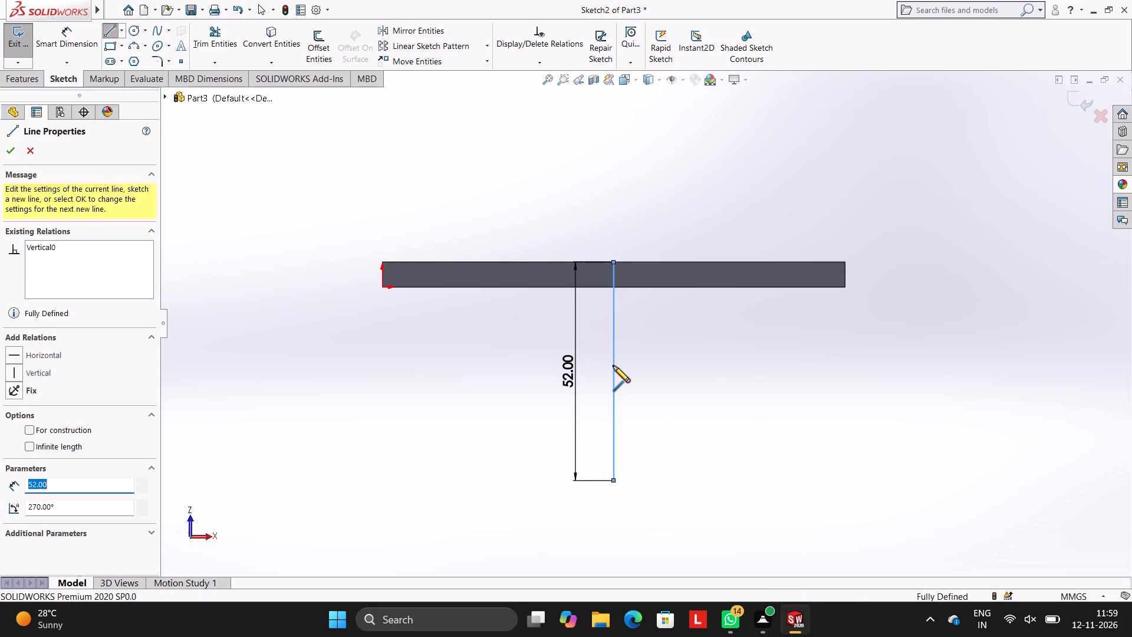
key(Escape)
key(Escape)
key(Escape)
key(Escape)
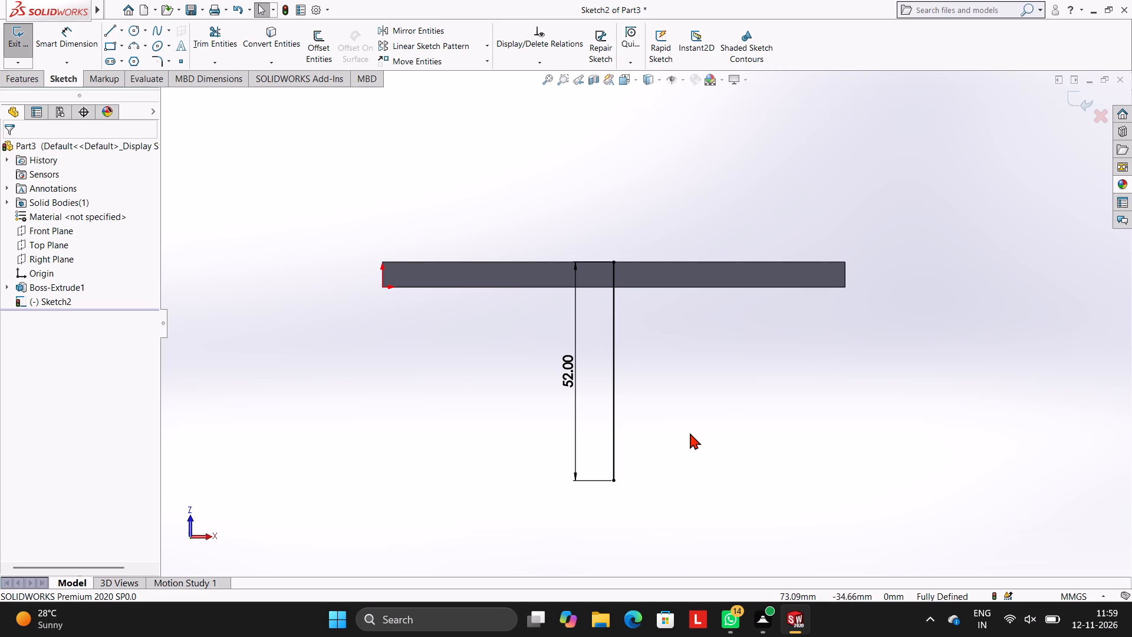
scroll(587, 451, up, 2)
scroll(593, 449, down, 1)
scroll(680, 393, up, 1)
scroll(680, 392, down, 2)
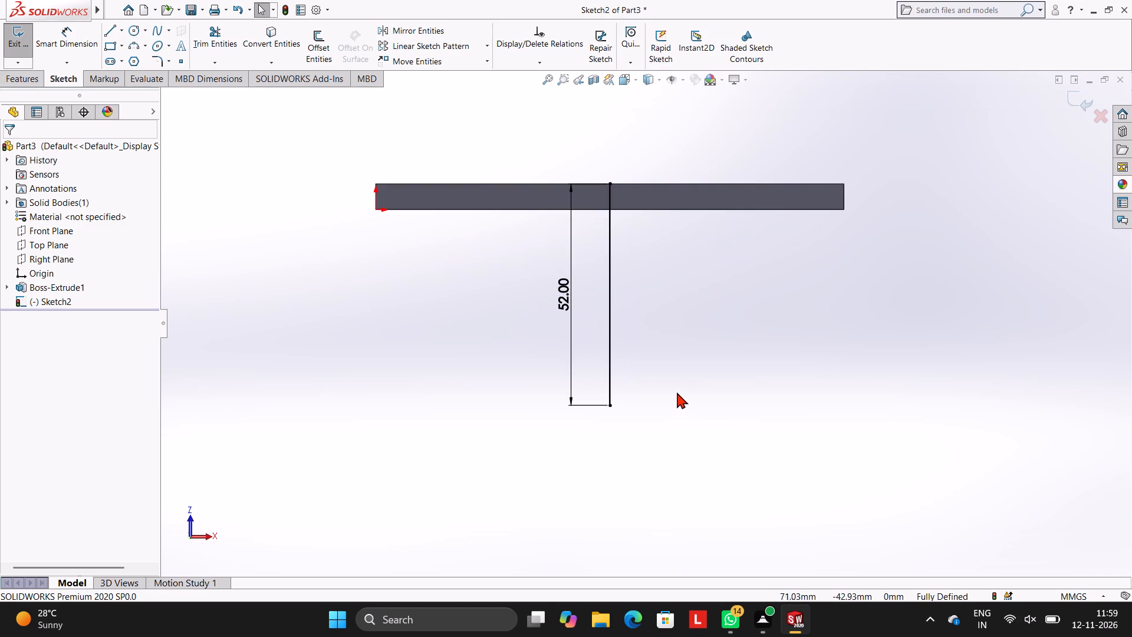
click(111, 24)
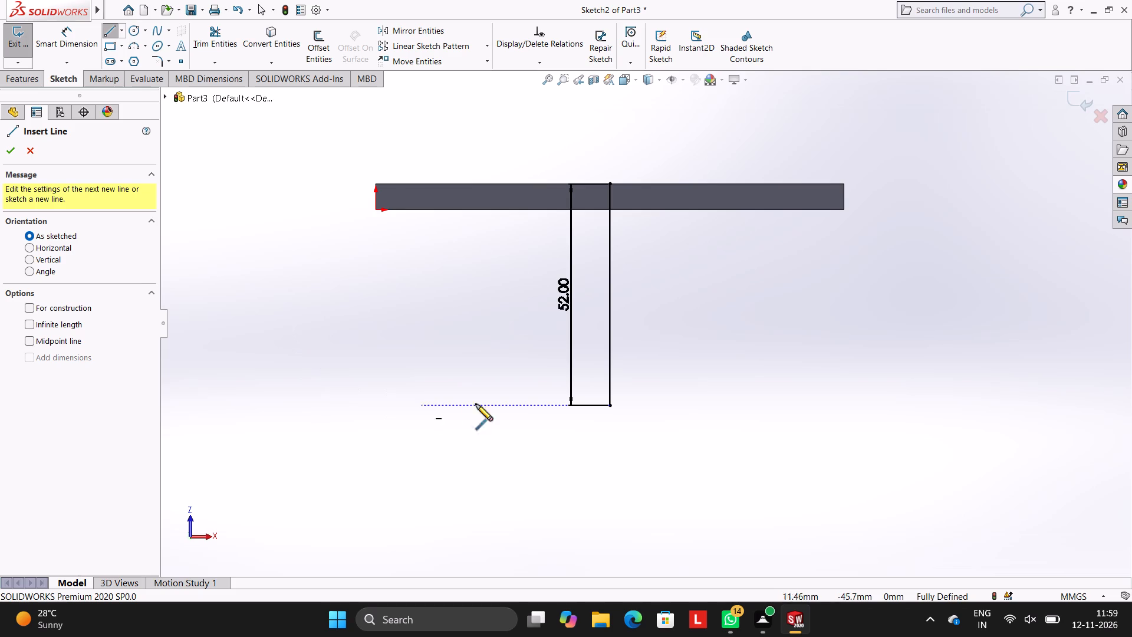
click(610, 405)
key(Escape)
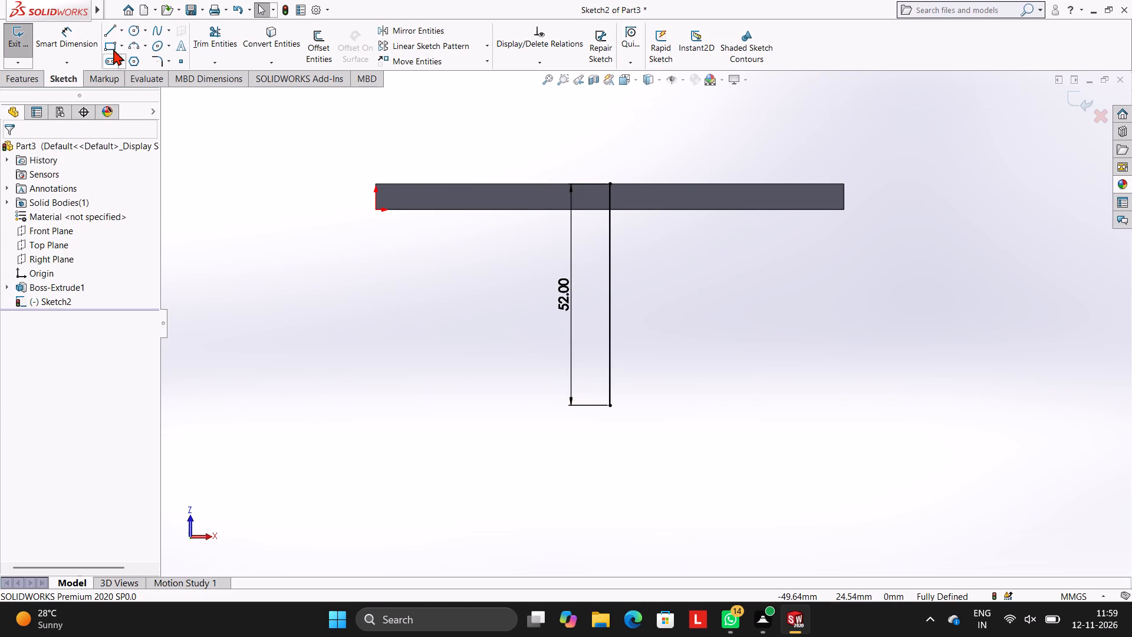
Sketch a horizontal midpoint line centred on the lower end of the 52 mm line, extending 13 mm to each side.
click(121, 32)
click(138, 71)
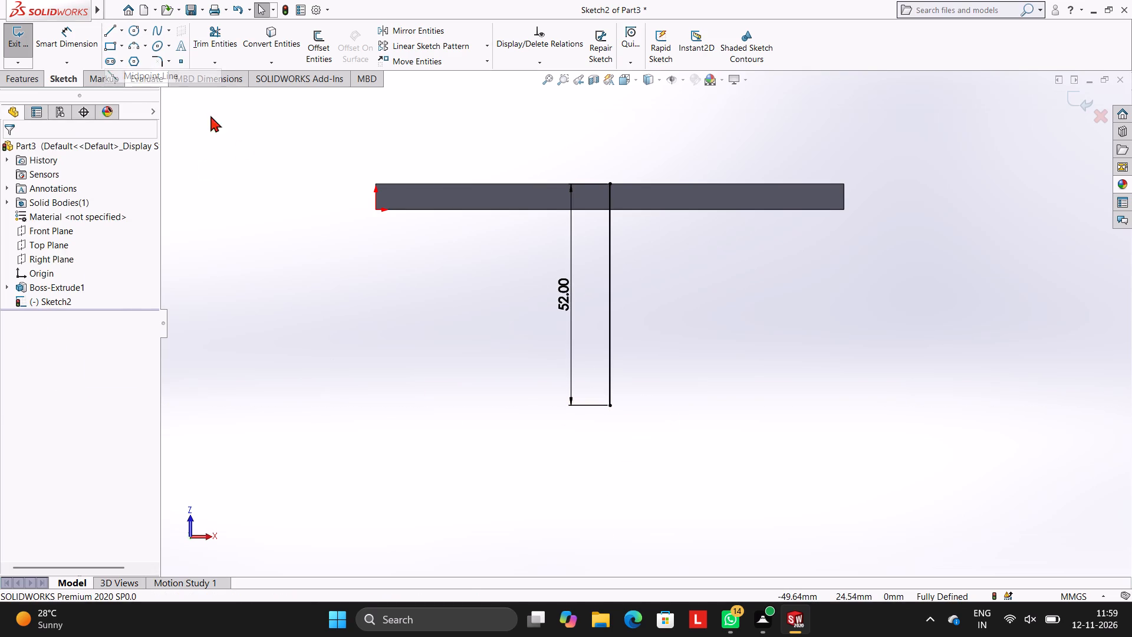
click(609, 407)
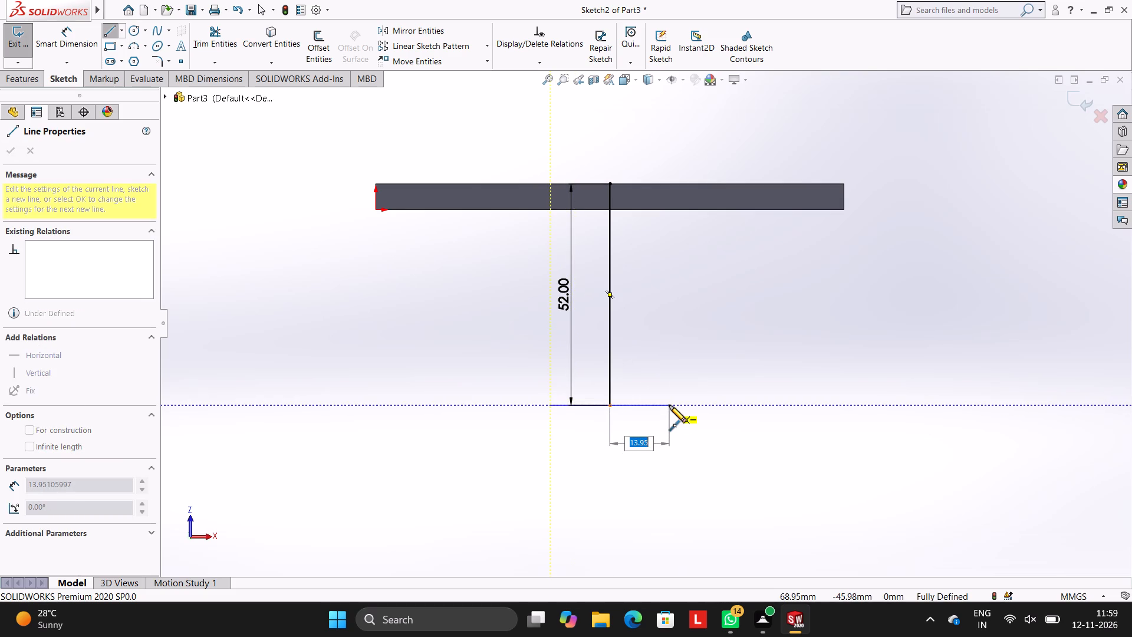
text(13)
key(Return)
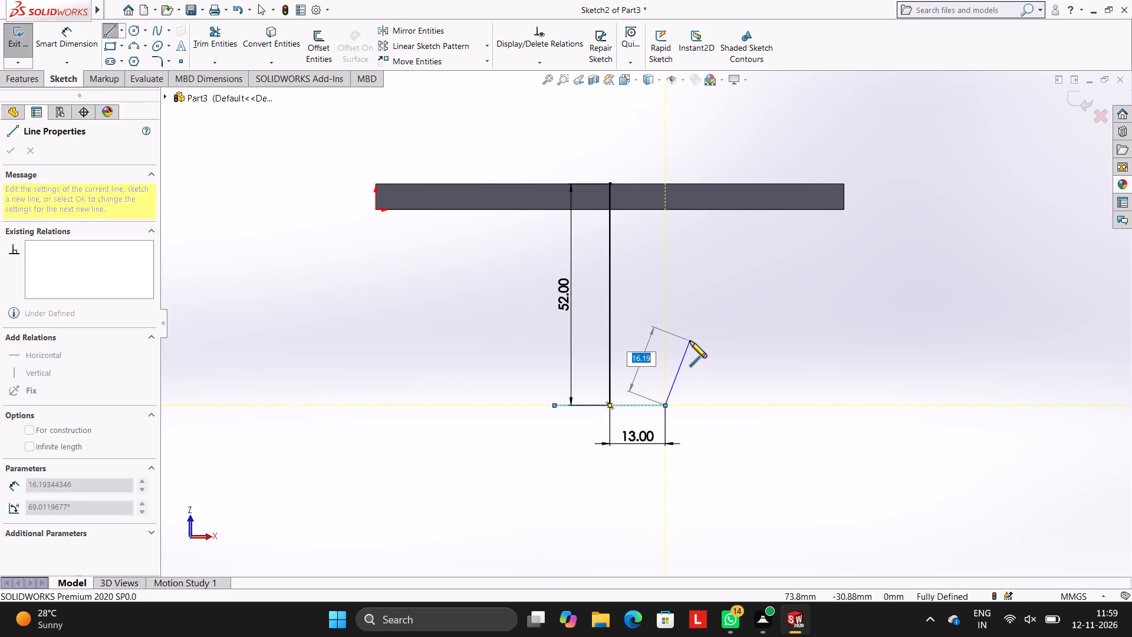
key(Escape)
key(Escape)
key(Escape)
key(Escape)
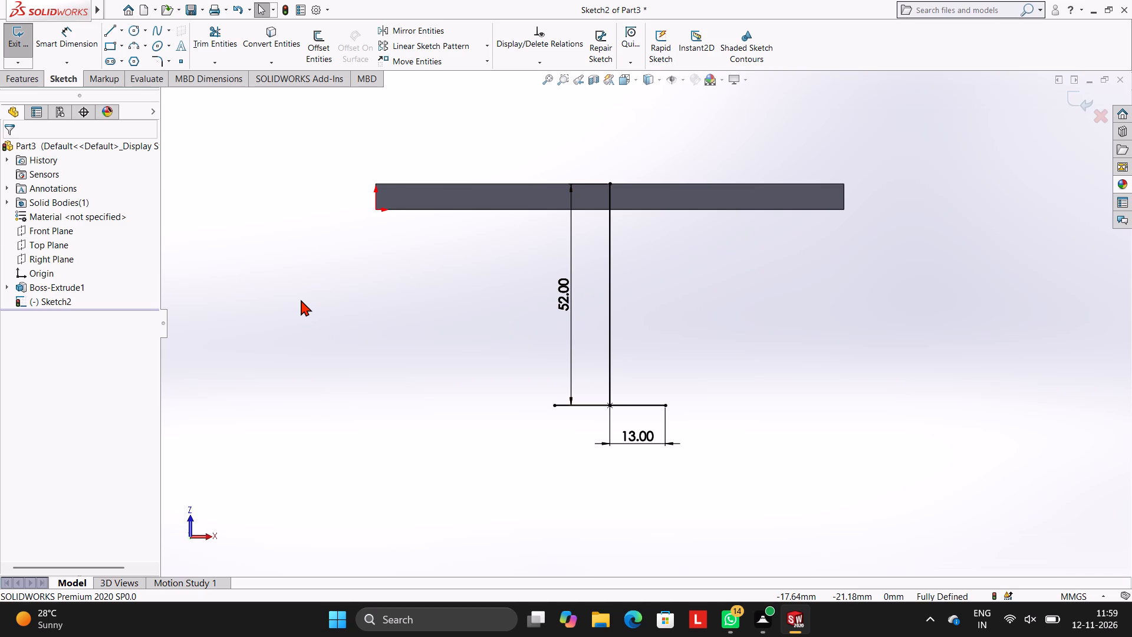
Sketch a 32 mm horizontal line rightward from the centre line's lower end, continuing with a vertical line up to the plate's back edge.
click(106, 29)
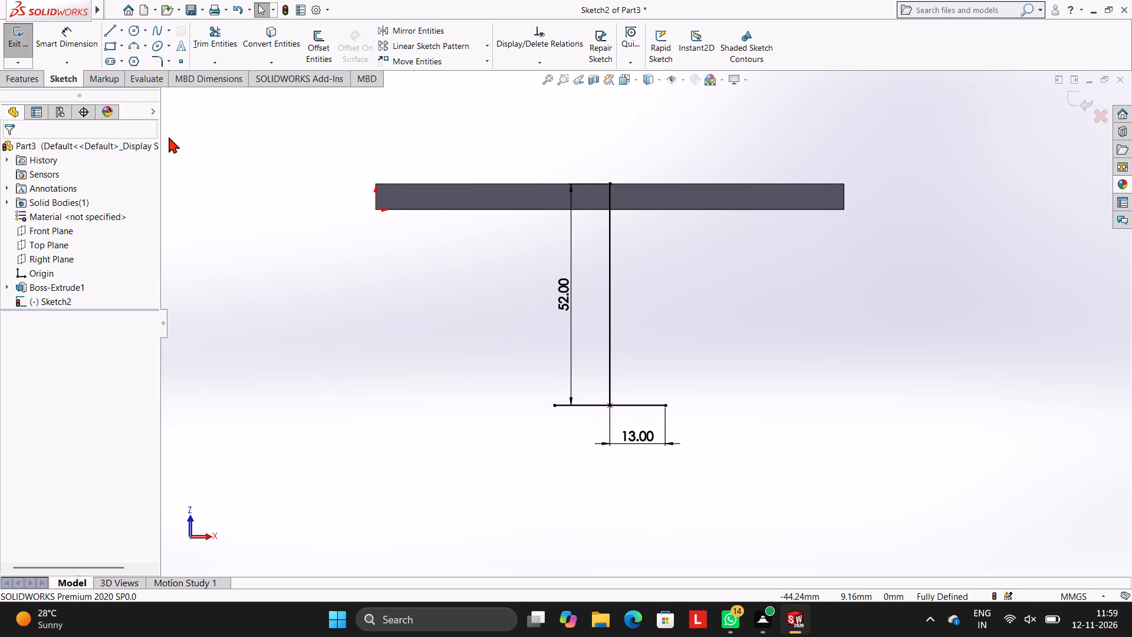
click(115, 29)
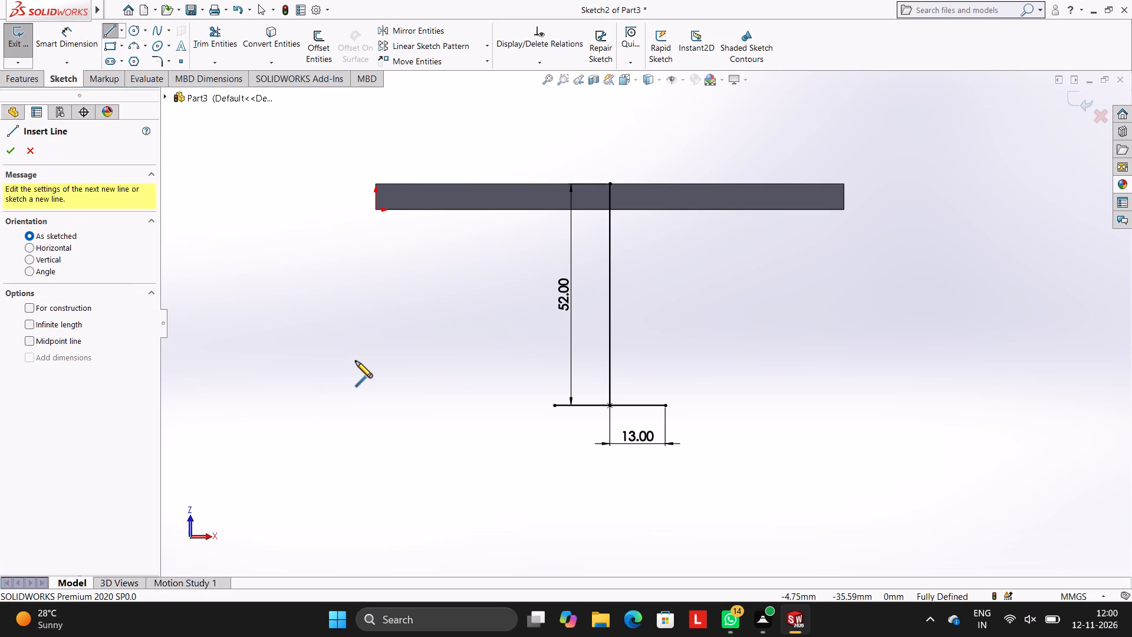
click(611, 406)
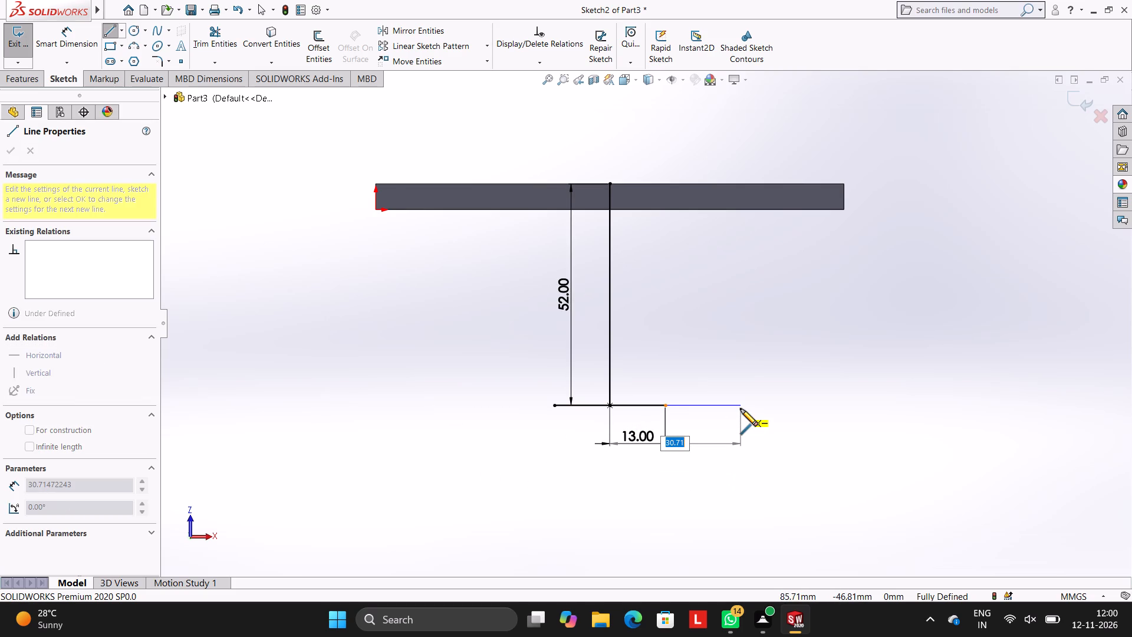
text(32)
key(Return)
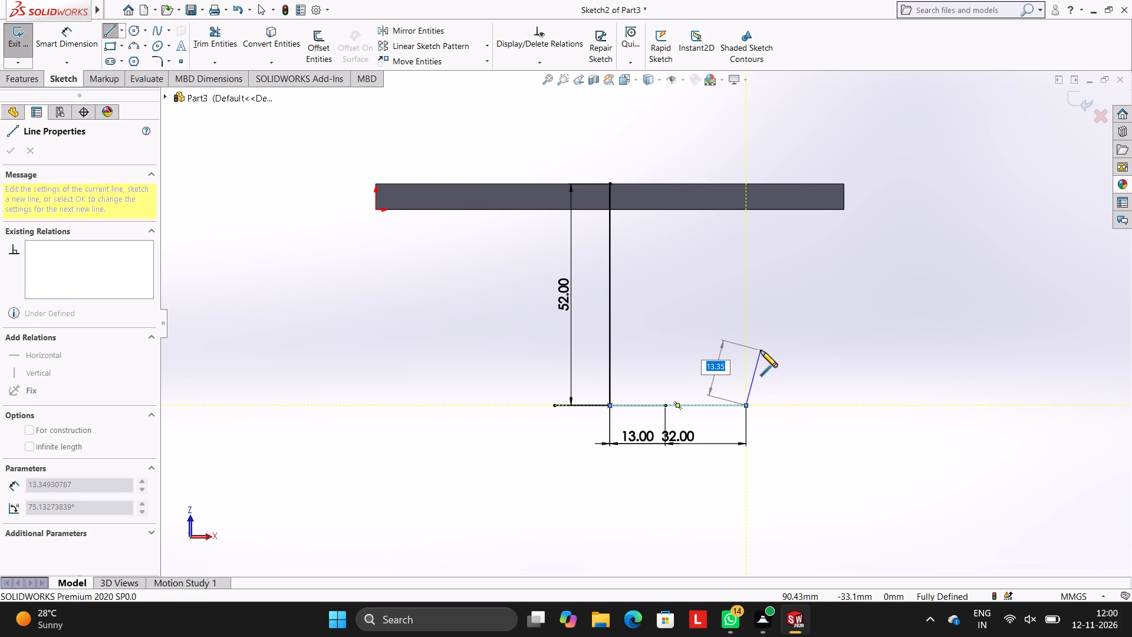
click(748, 208)
key(Escape)
key(Escape)
key(Escape)
key(Escape)
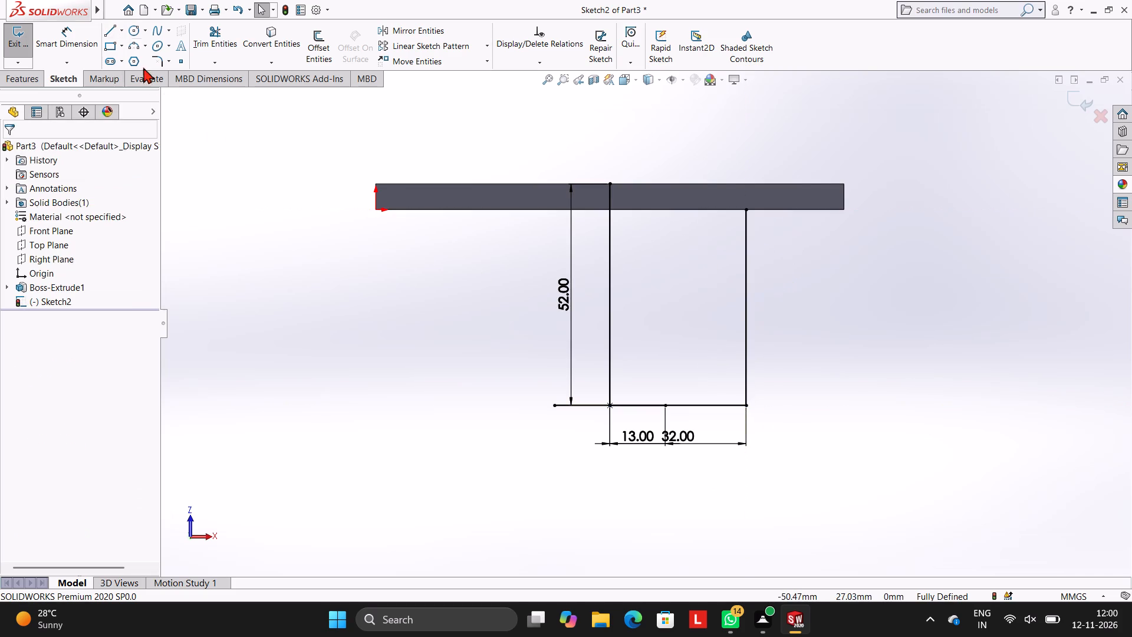
Start another profile line near the lower end of the 52 mm centre line.
click(108, 30)
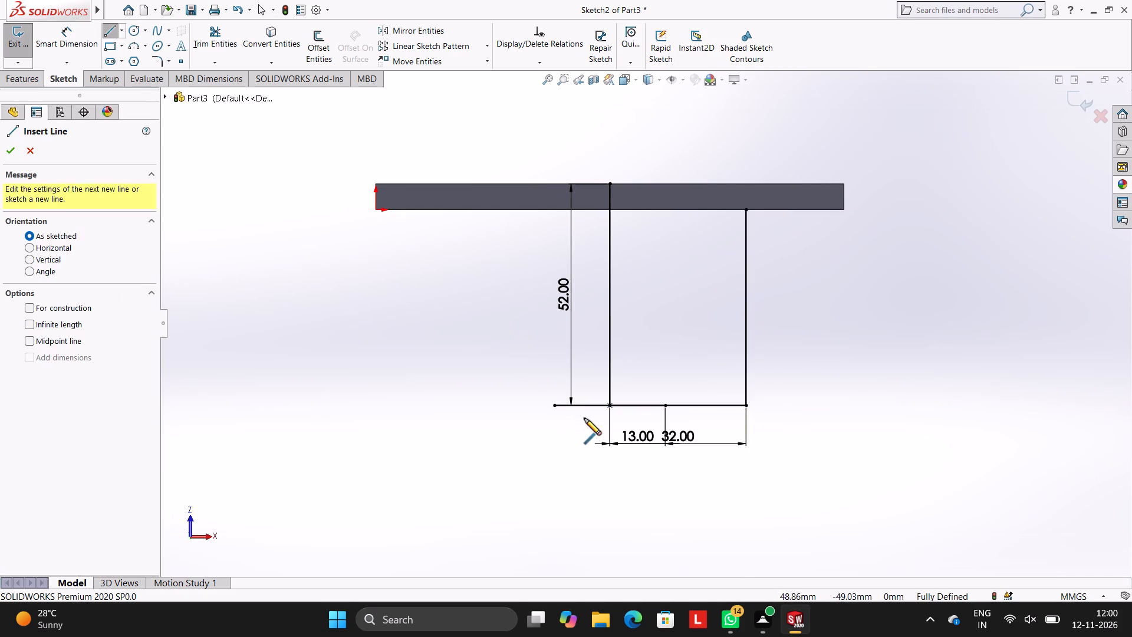
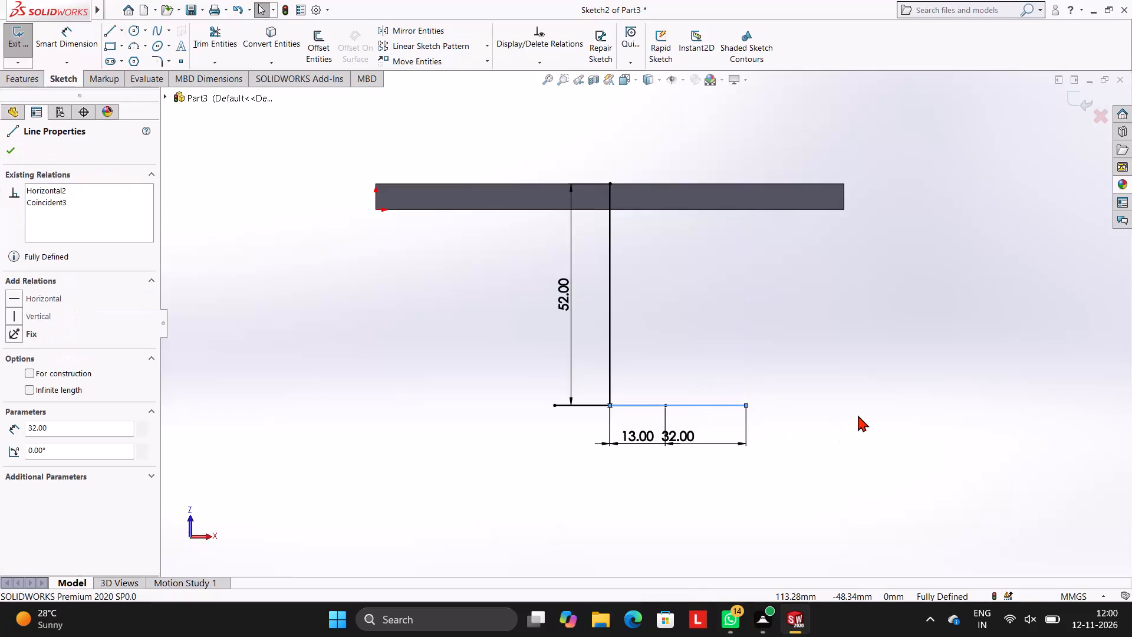
Replace the 32 mm horizontal line with a midpoint line extending 32.5 mm to each side of the centre line's lower end.
key(ctrl+z)
key(Escape)
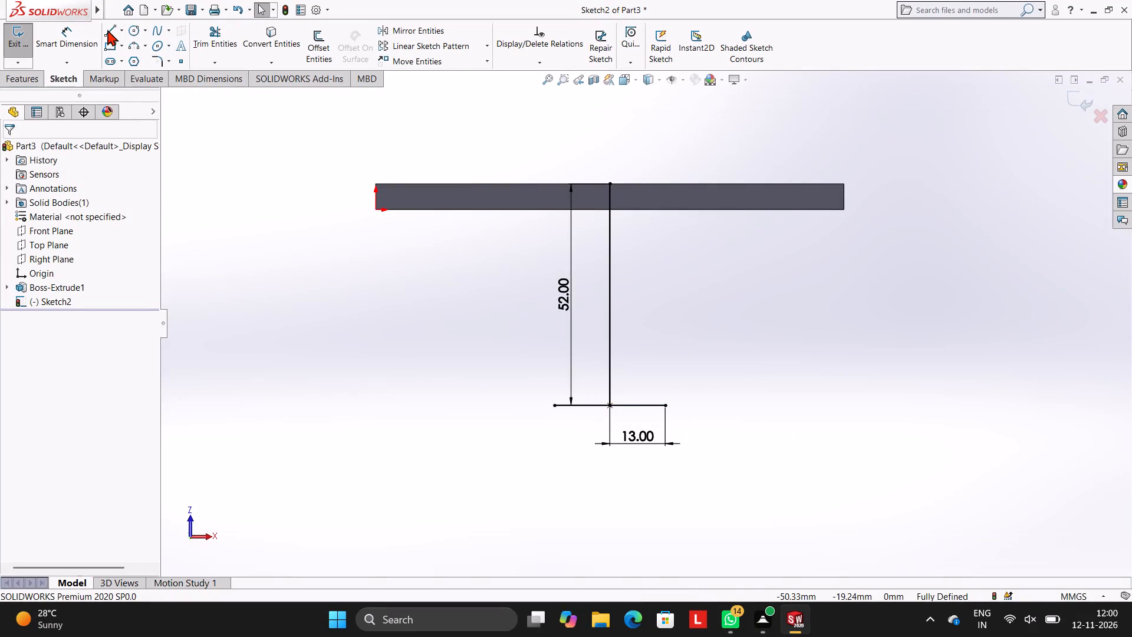
click(125, 32)
click(136, 71)
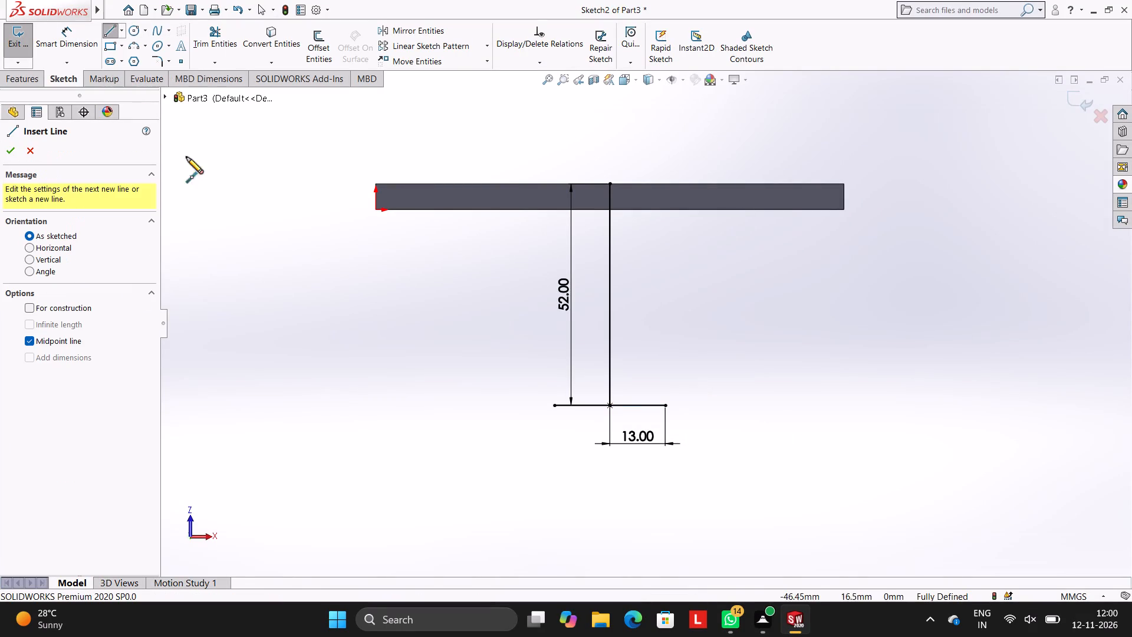
click(609, 406)
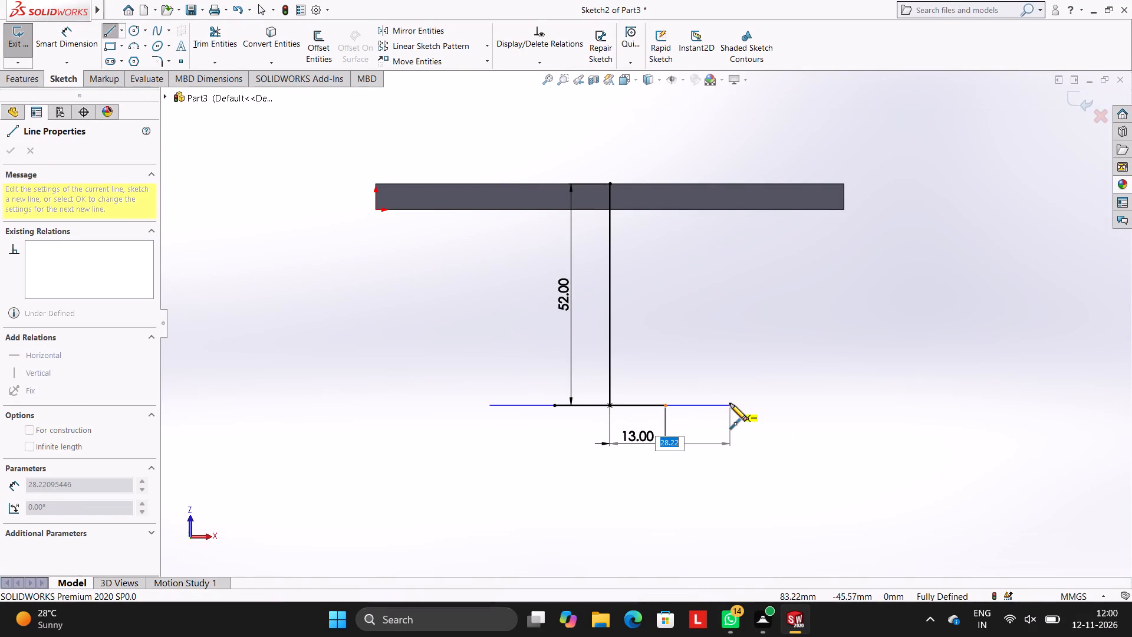
text(32.5)
key(Return)
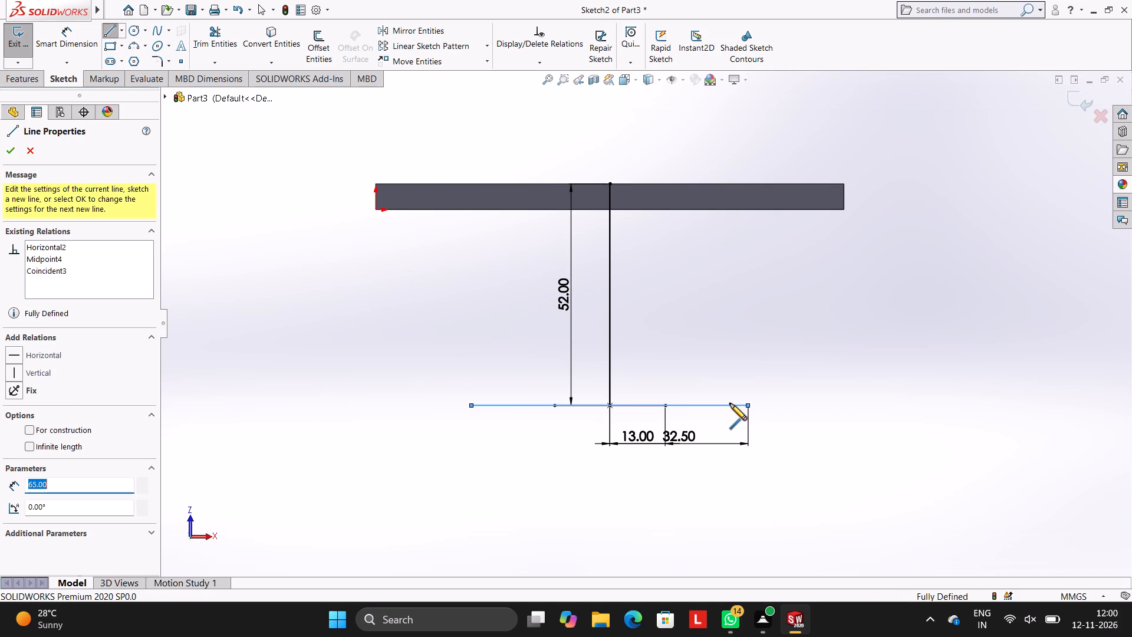
key(Escape)
key(Escape)
key(Escape)
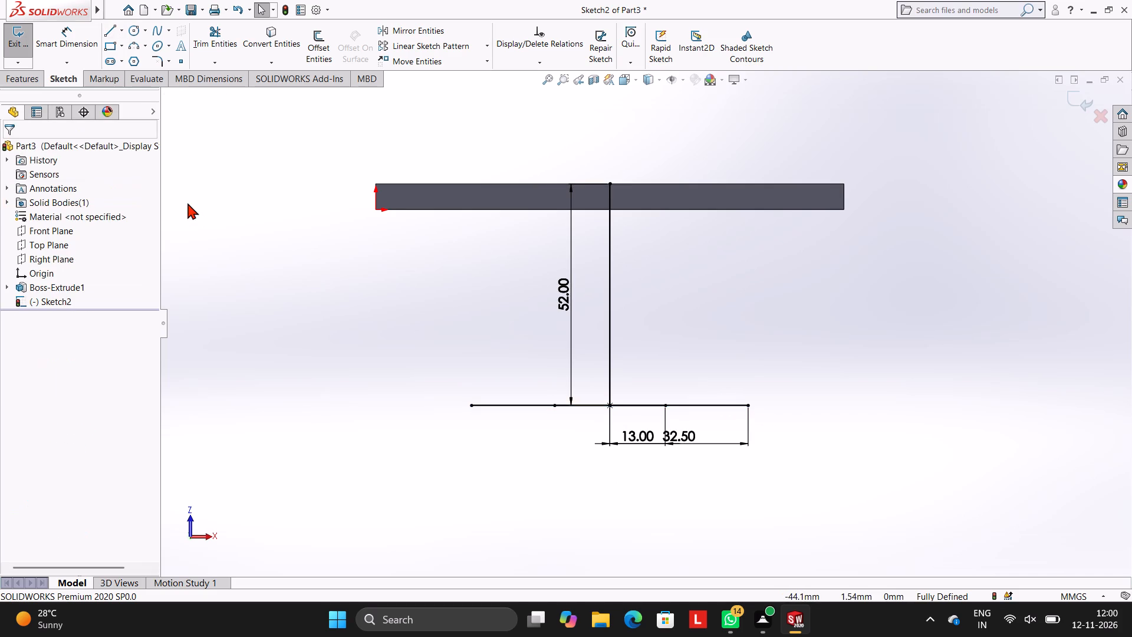
Sketch a vertical line from the right end of the 32.5 mm half-width line up to the plate's back edge.
click(104, 30)
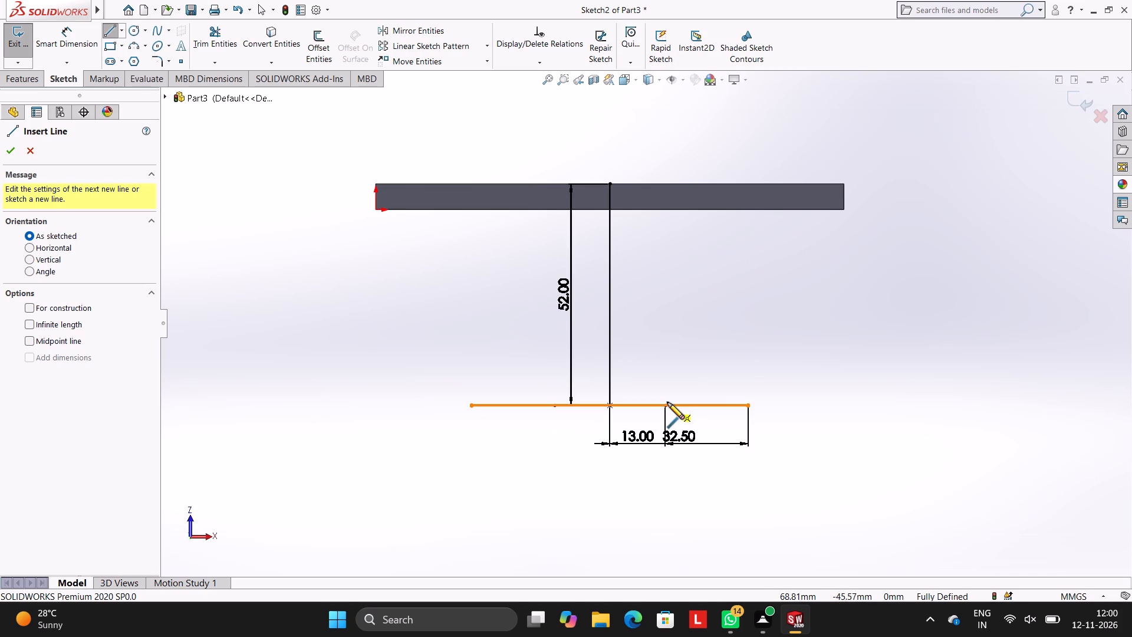
click(747, 405)
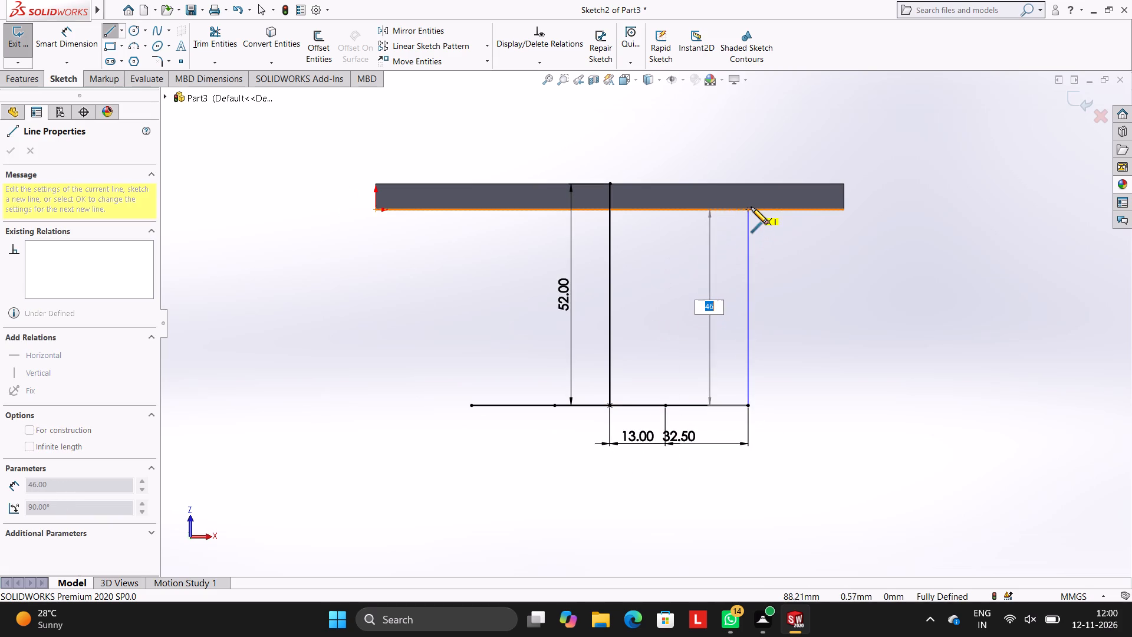
click(750, 207)
key(Escape)
key(Escape)
key(Escape)
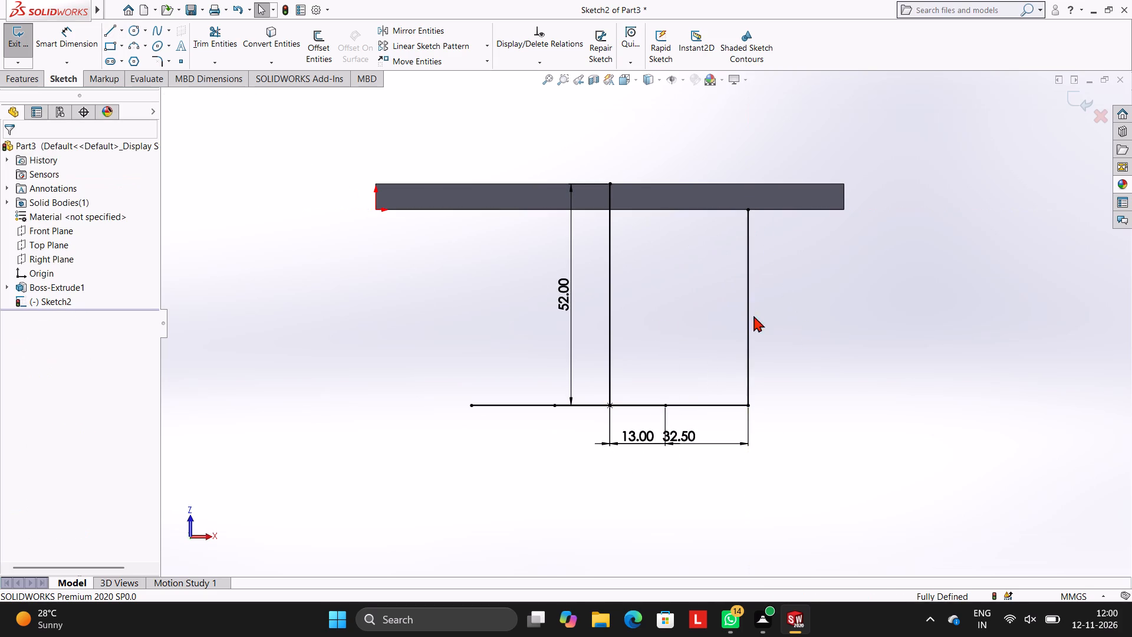
key(Escape)
Sketch a matching vertical line from the long horizontal line's left end up to the plate's back edge.
click(110, 32)
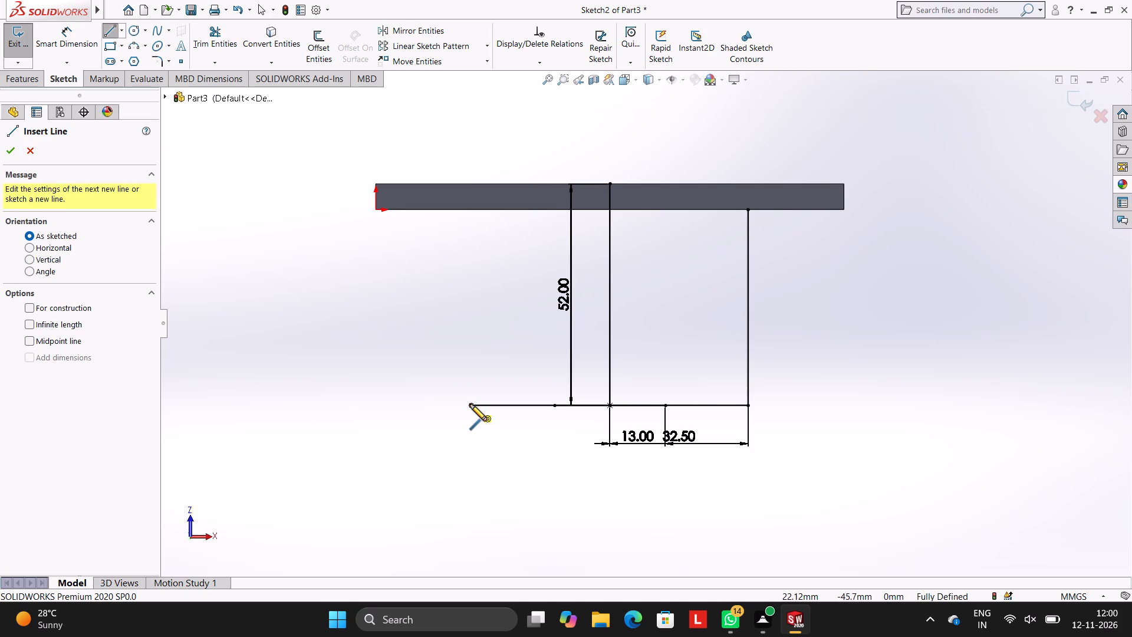
click(470, 404)
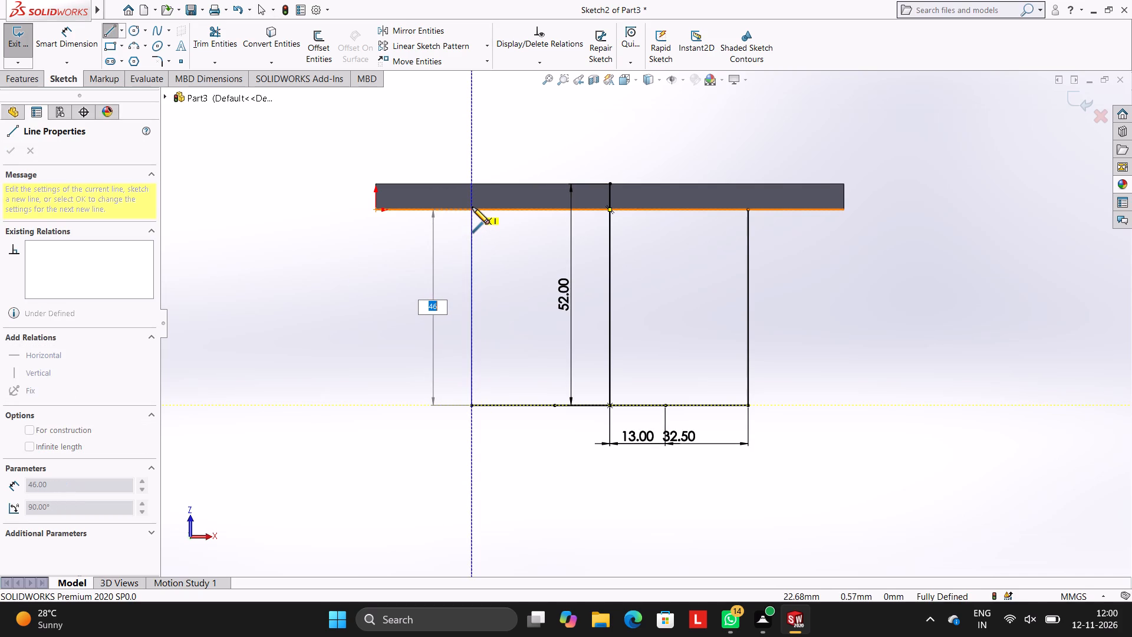
click(472, 209)
key(Escape)
key(Escape)
key(Escape)
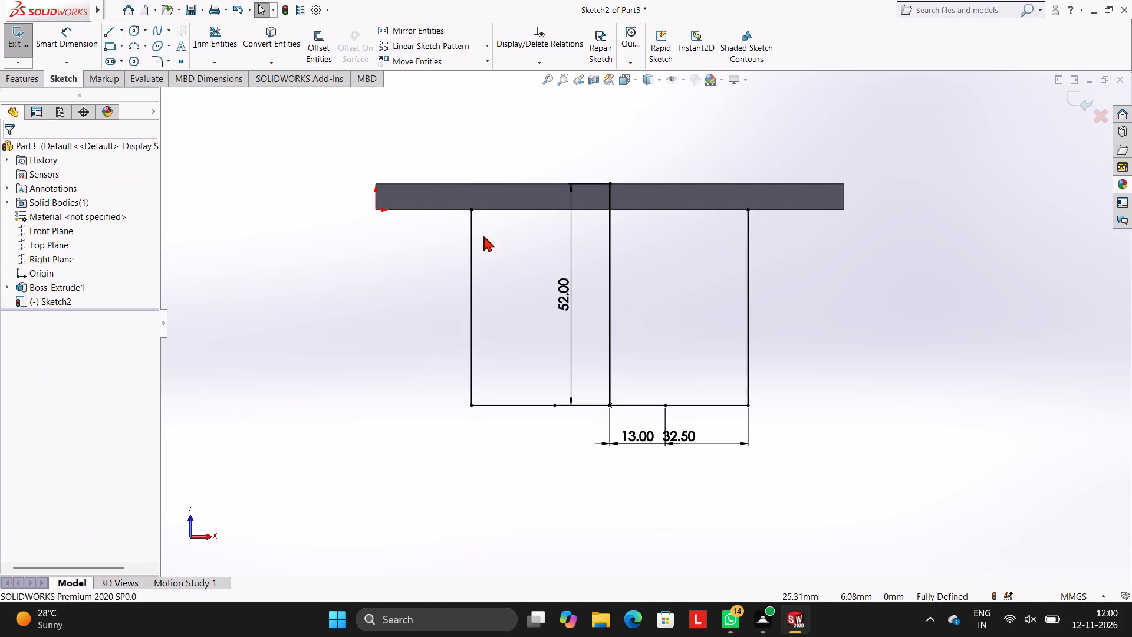
key(Escape)
Sketch a slanted line about 44 mm long from the short base line's left end, crossing past the left vertical line.
click(111, 25)
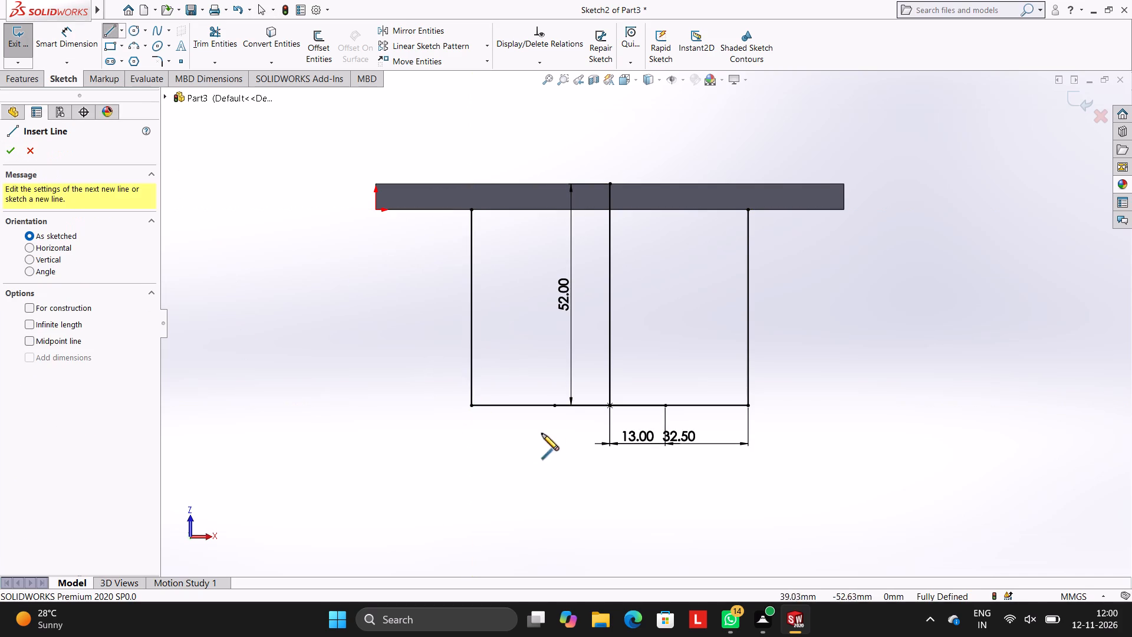
click(554, 404)
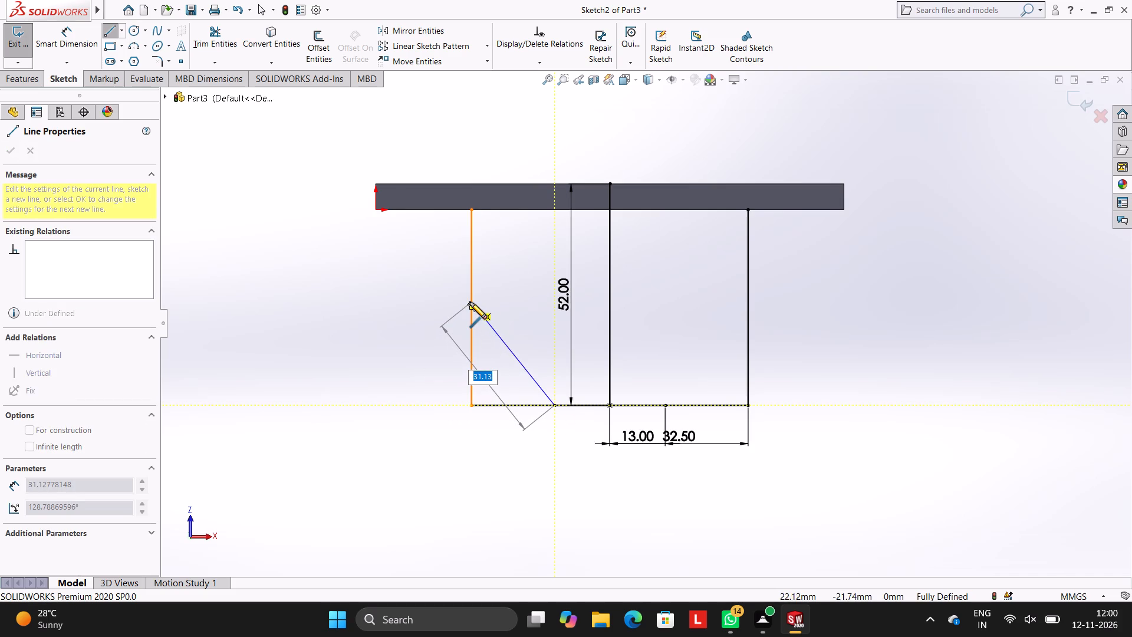
click(445, 254)
key(Escape)
key(Escape)
key(Escape)
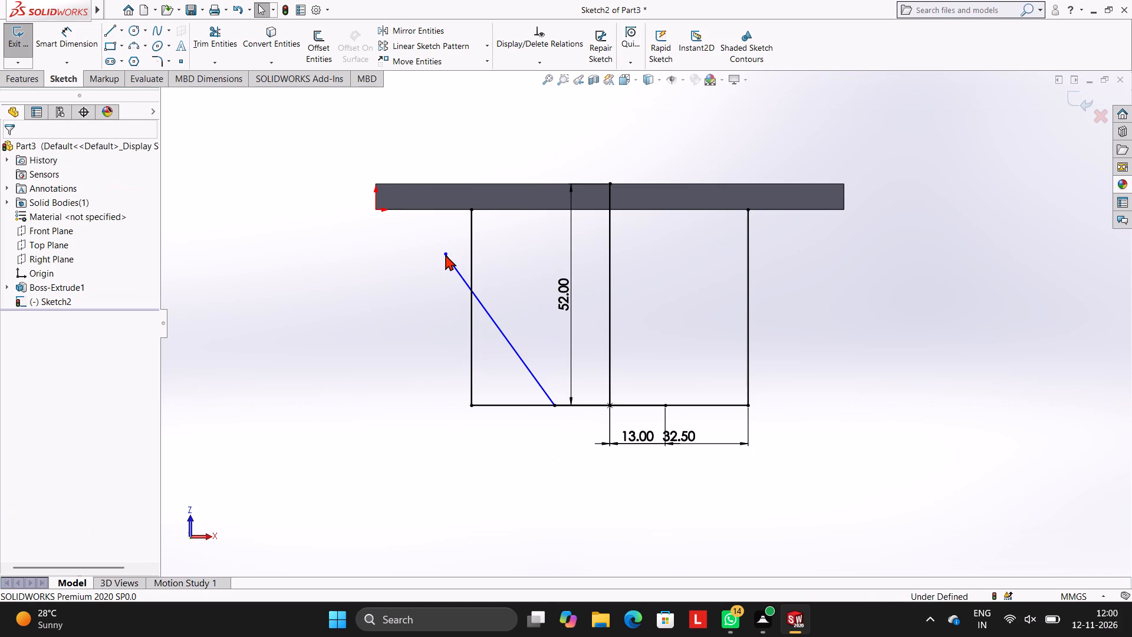
key(Escape)
Set the angle between the left slanted line and the horizontal base line to 45°.
click(90, 51)
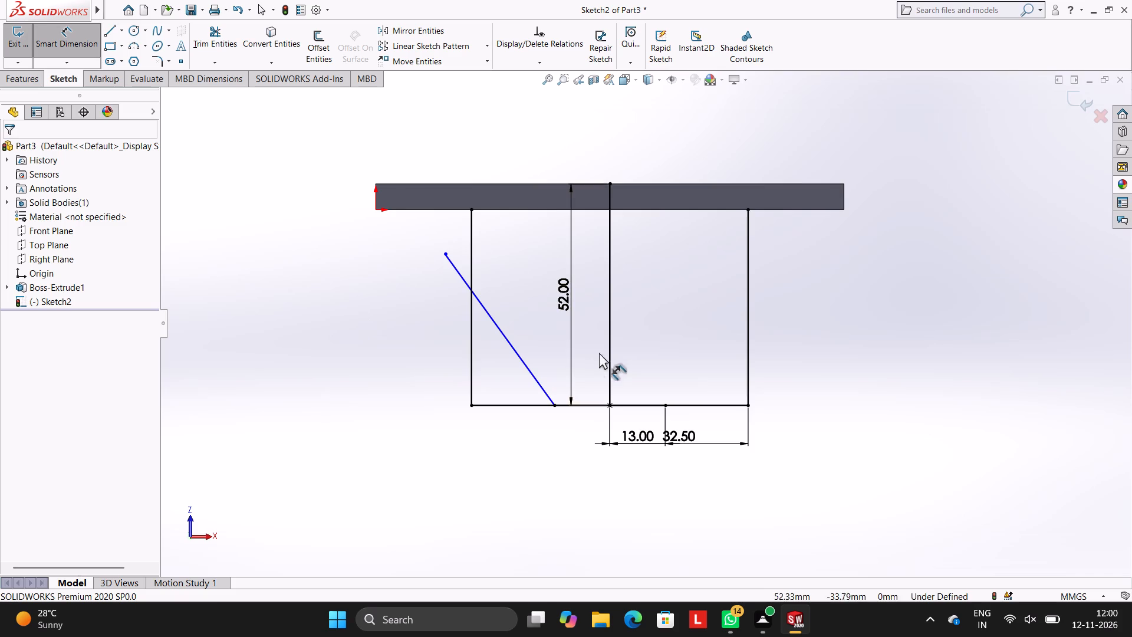
click(492, 404)
click(511, 349)
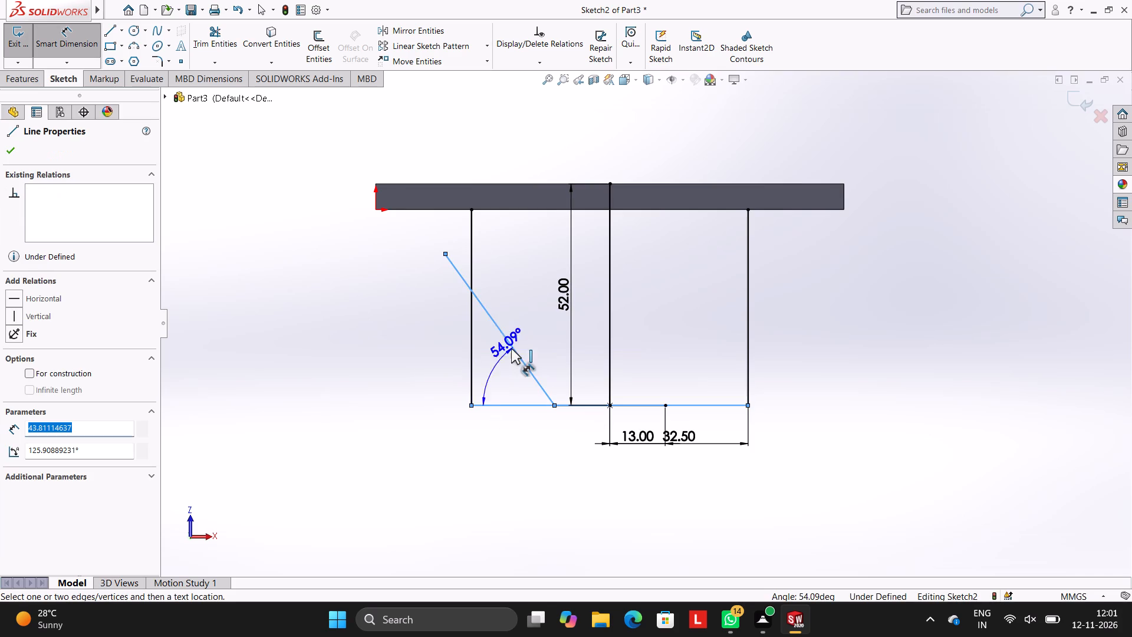
click(419, 317)
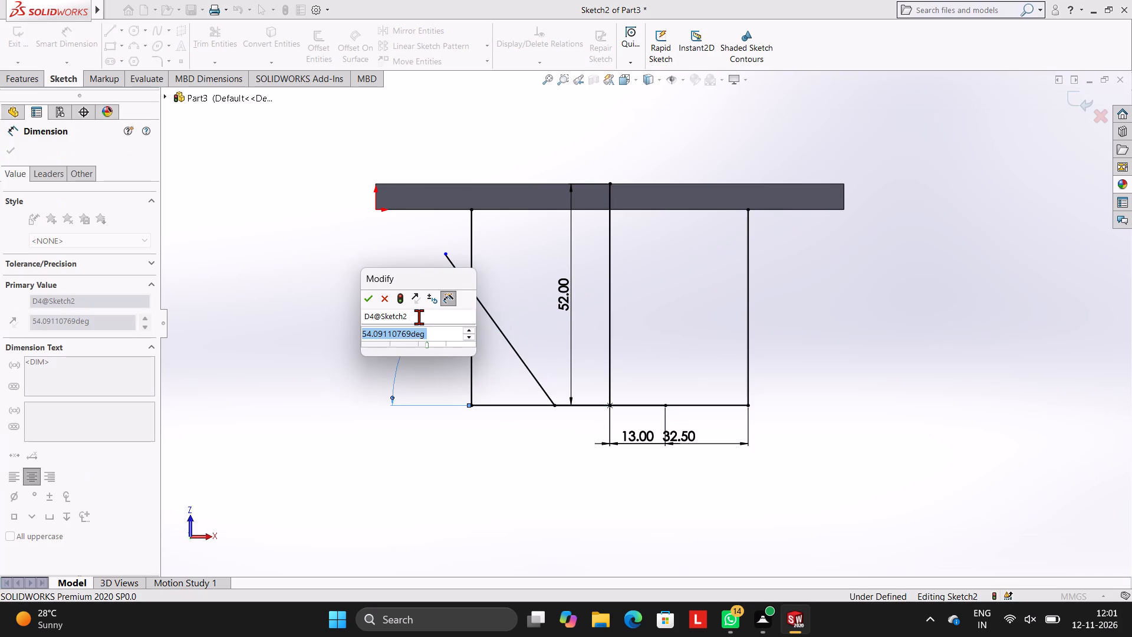
text(45)
key(Return)
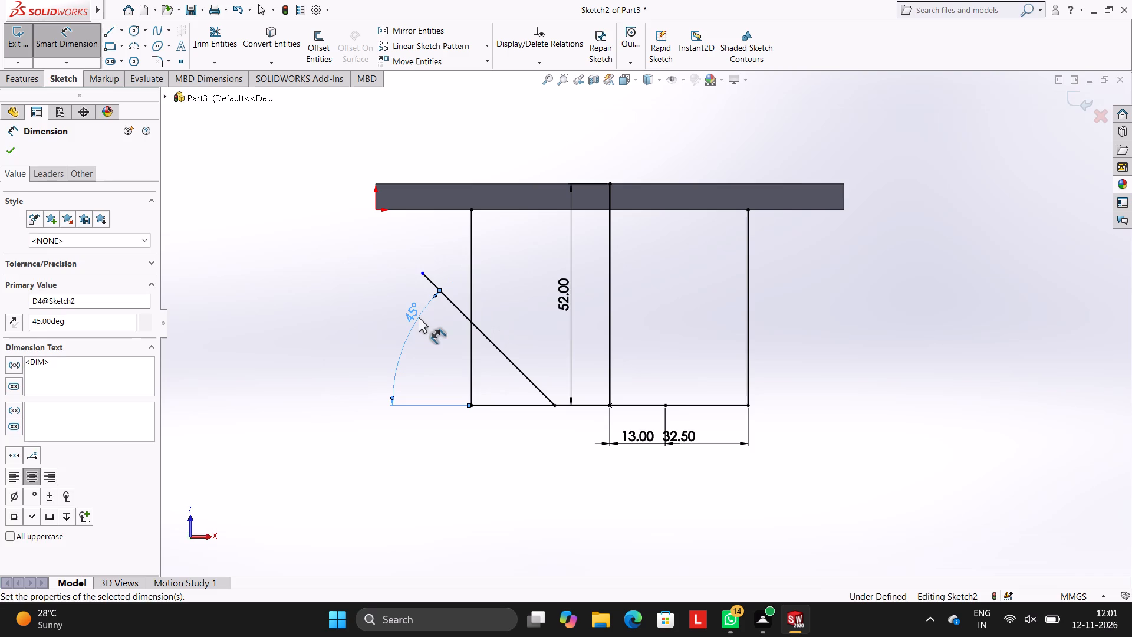
key(Escape)
key(Escape)
key(Escape)
key(Escape)
Sketch a slanted line about 40 mm long at 45° from the short base line's right end, crossing past the right vertical line.
click(114, 35)
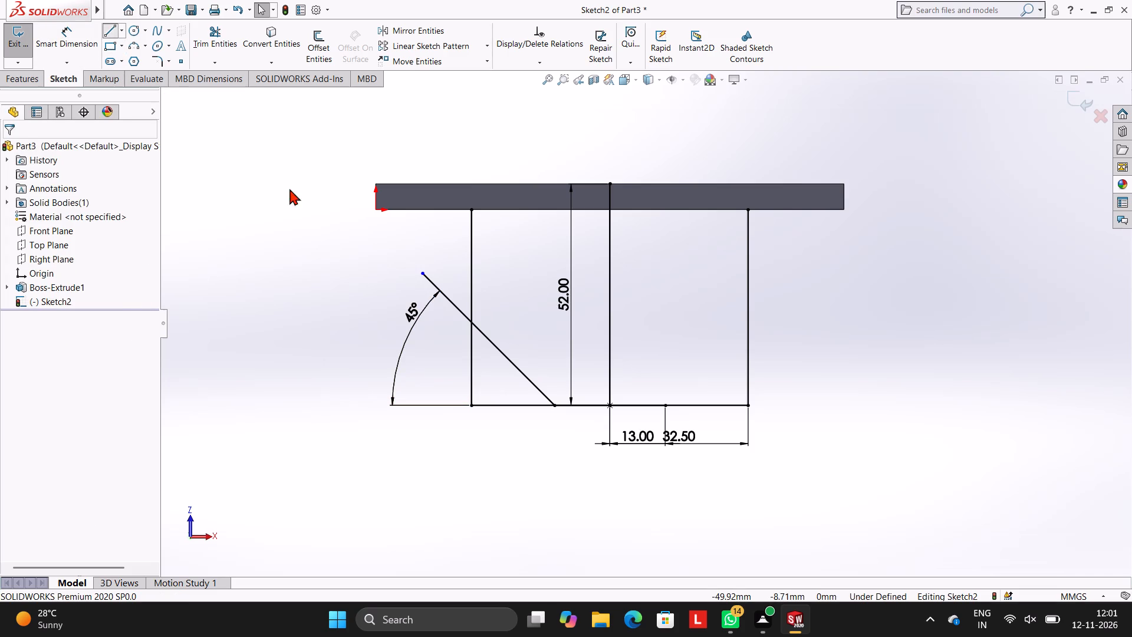
click(665, 405)
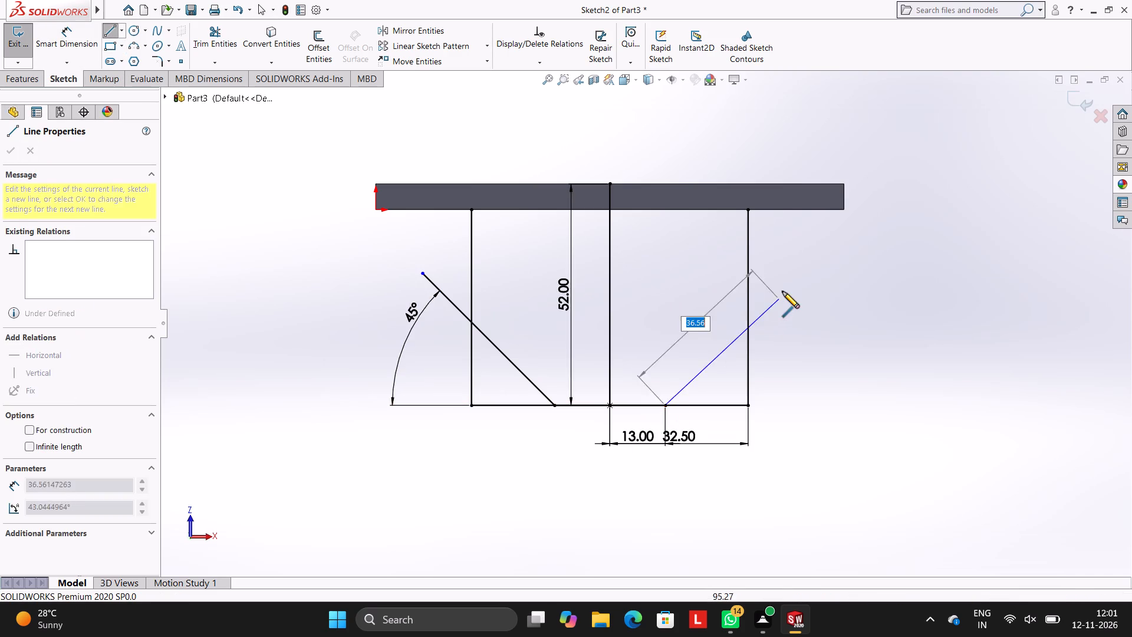
click(785, 282)
key(Escape)
key(Escape)
key(Escape)
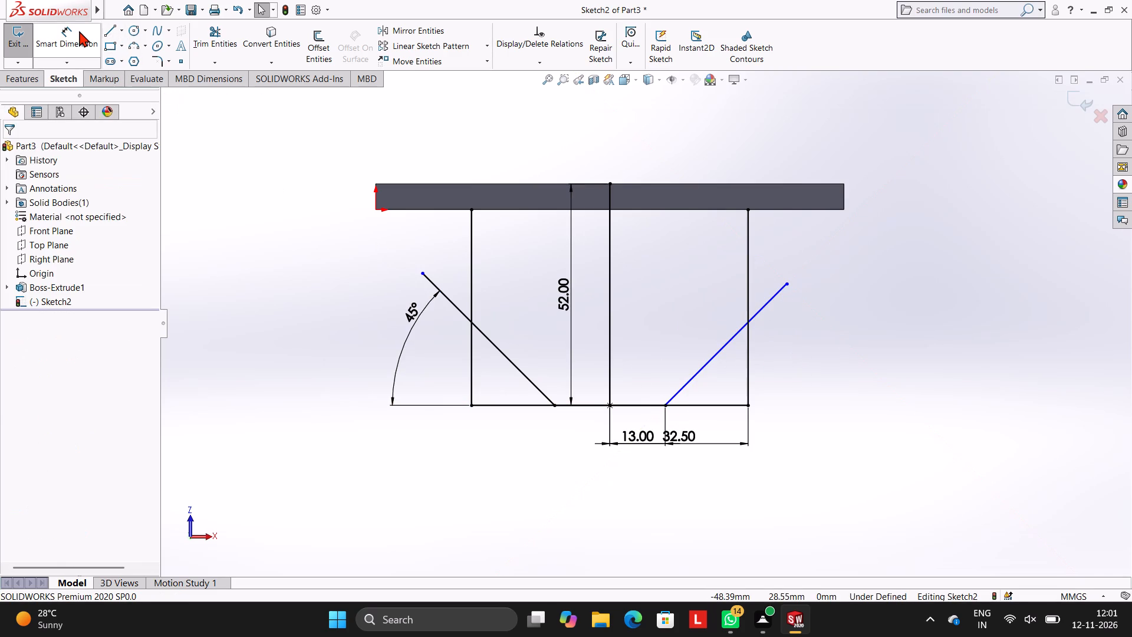
Dimension the angle between the right slanted line and the horizontal base line.
click(79, 31)
click(732, 339)
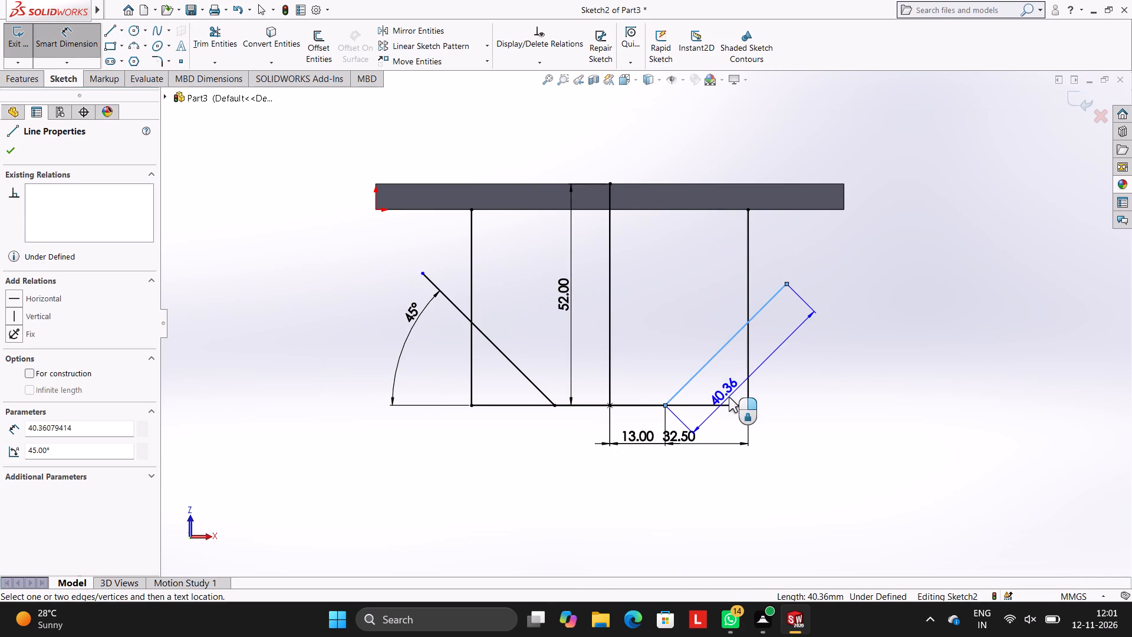
click(726, 405)
click(788, 344)
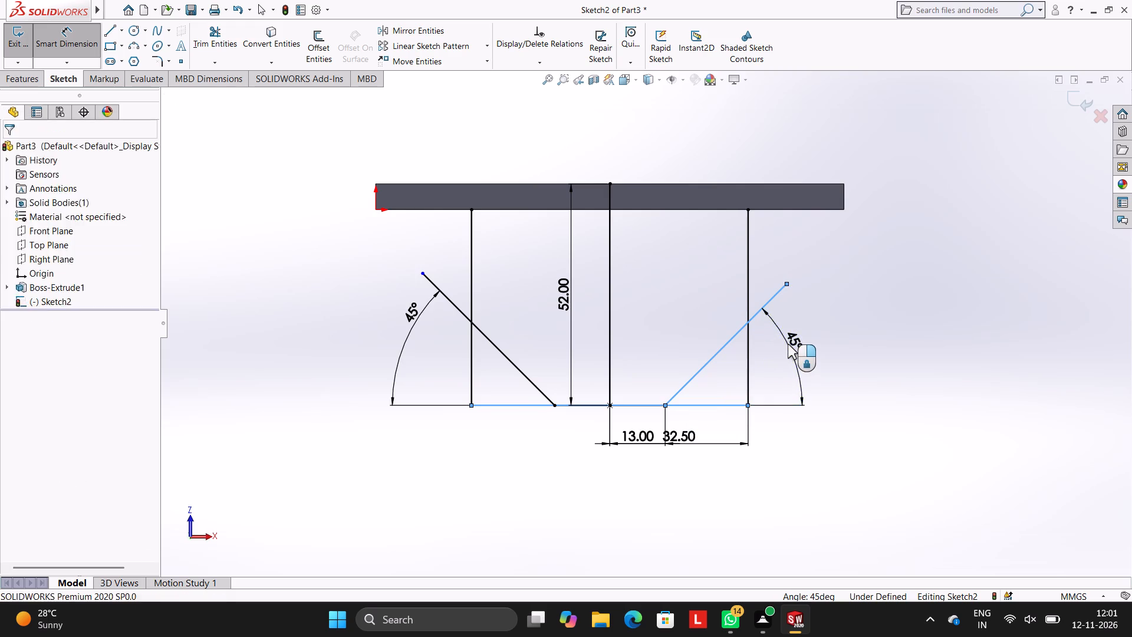
click(737, 321)
click(839, 274)
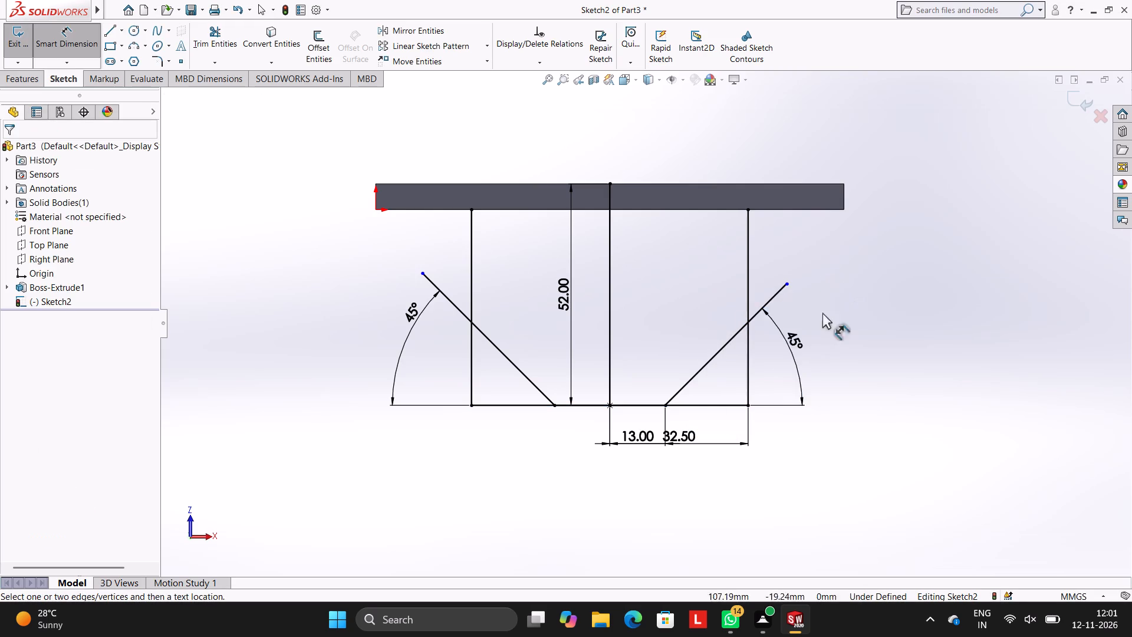
Trim the slanted lines' overhanging ends and the vertical and horizontal segments forming both corners outside them, accepting removal of the attached relation and dimension.
click(223, 43)
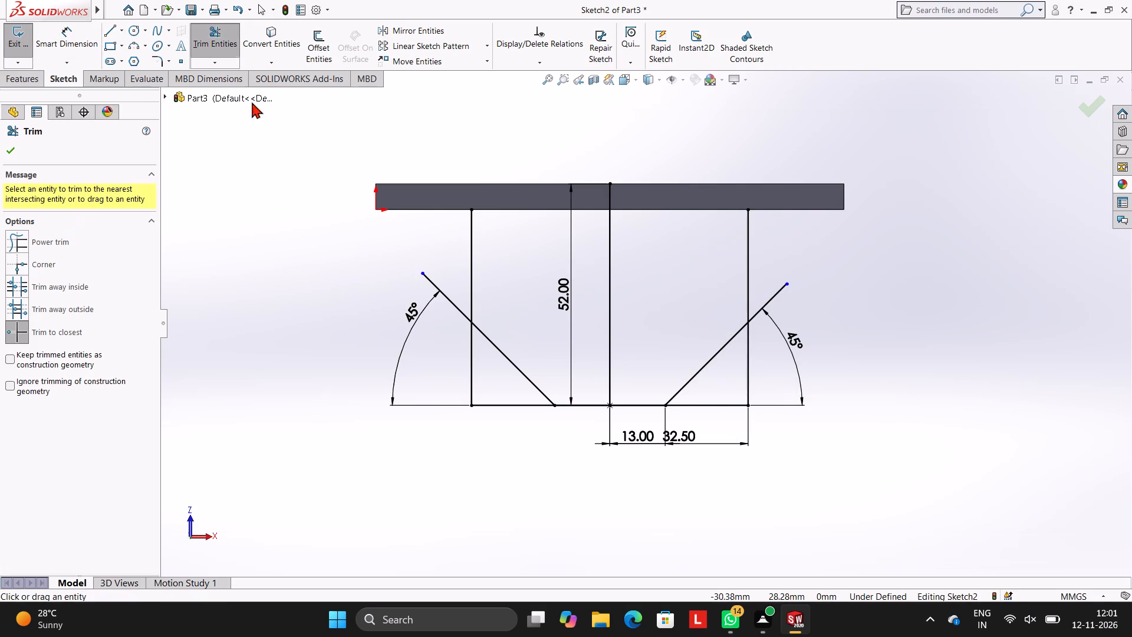
click(430, 278)
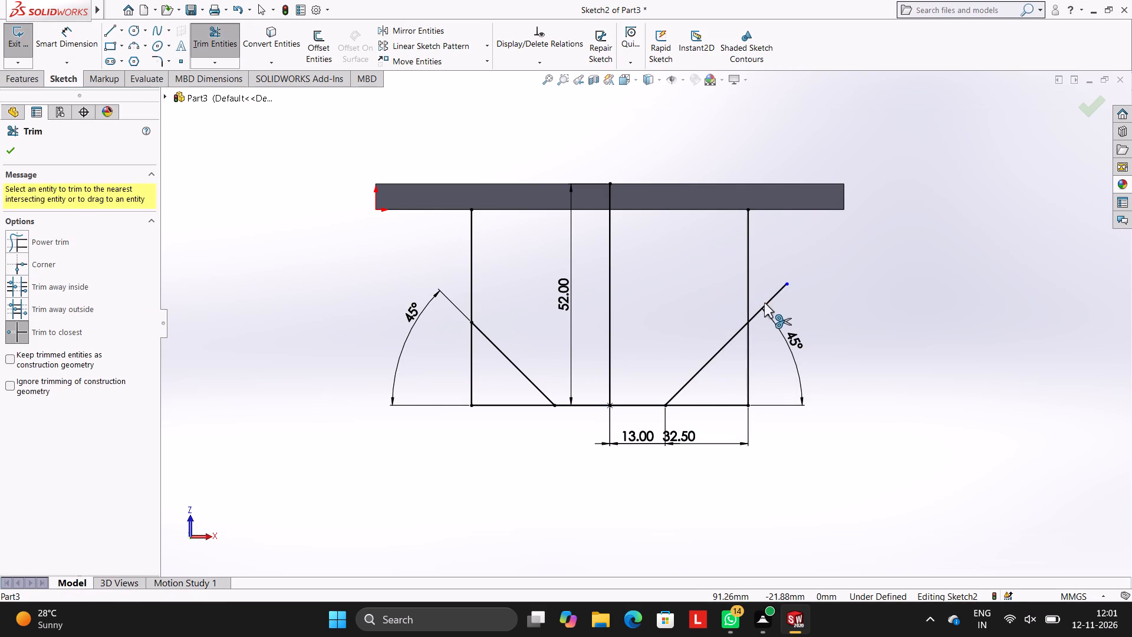
click(771, 298)
click(755, 353)
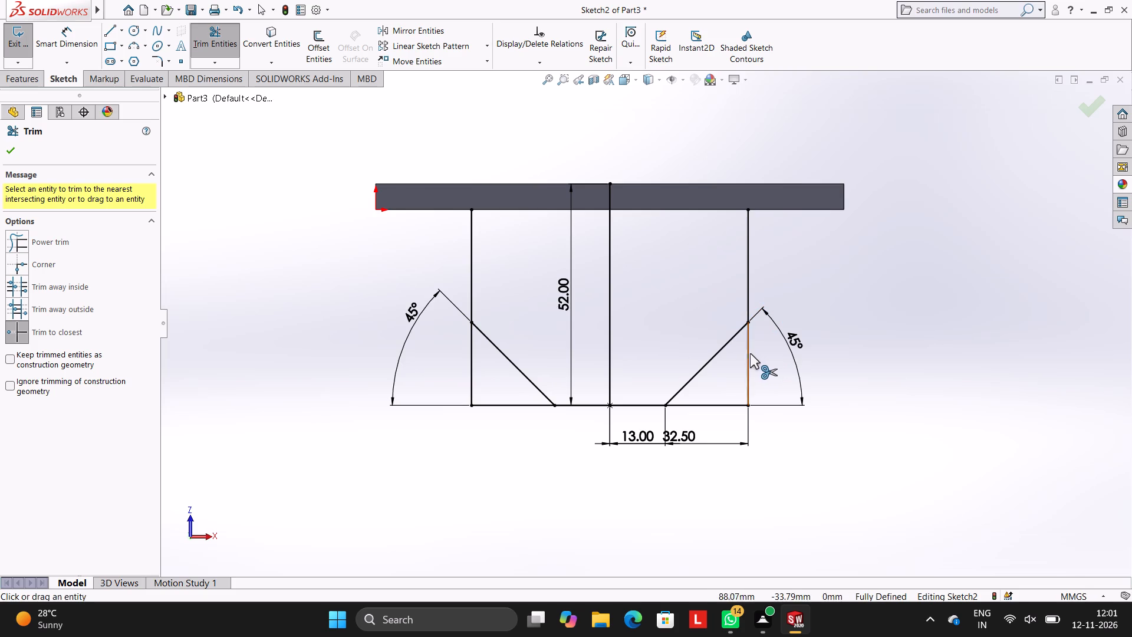
click(749, 353)
click(729, 403)
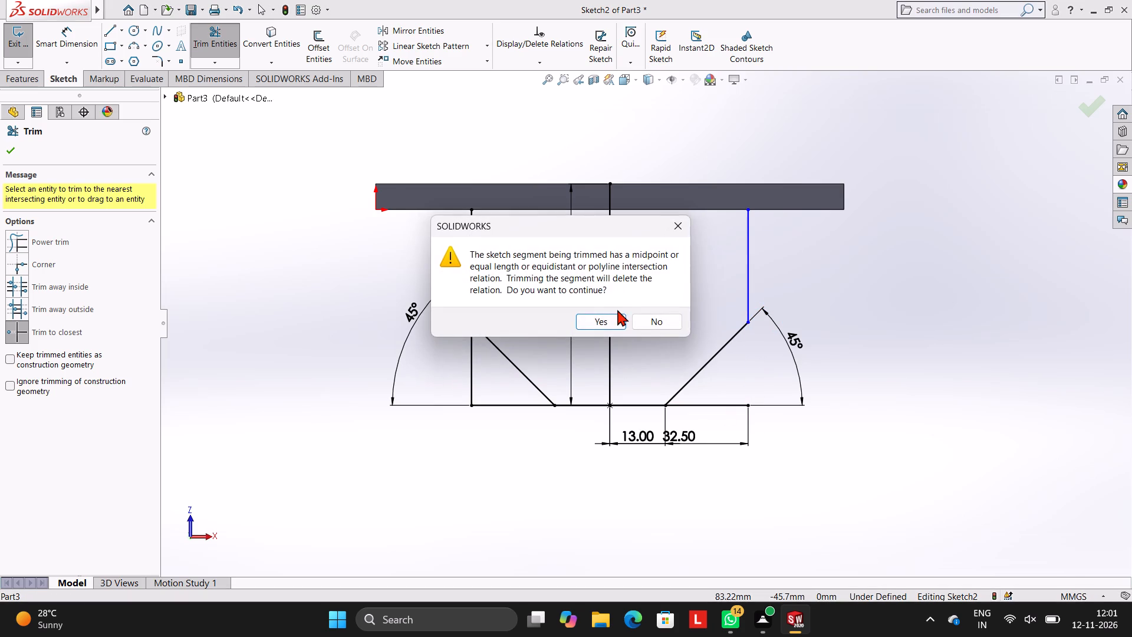
click(618, 320)
click(616, 318)
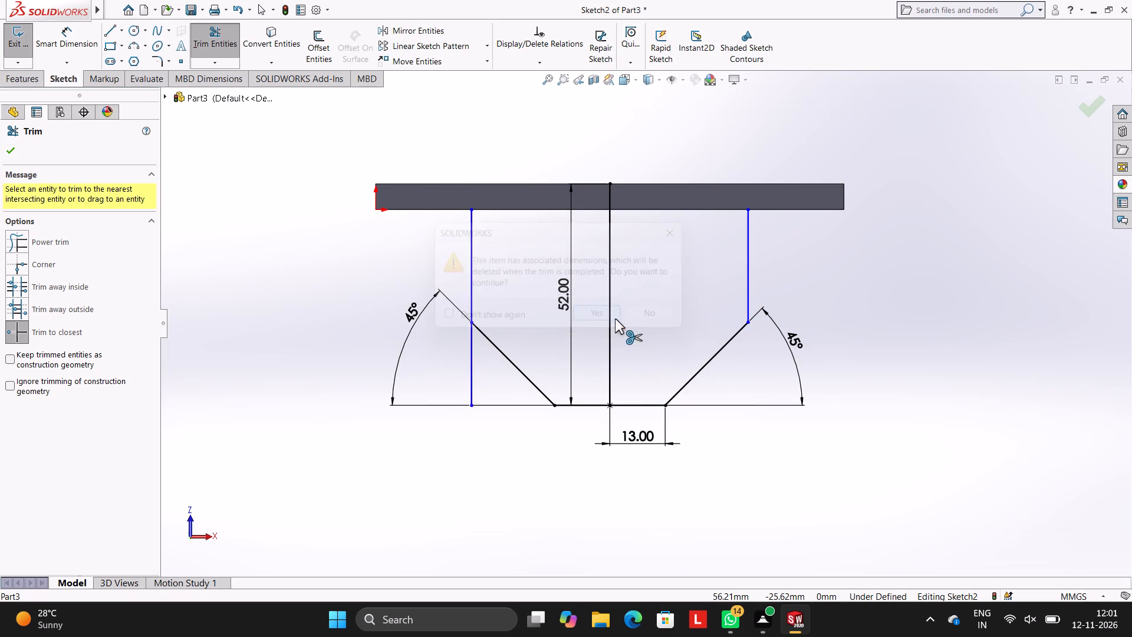
click(470, 380)
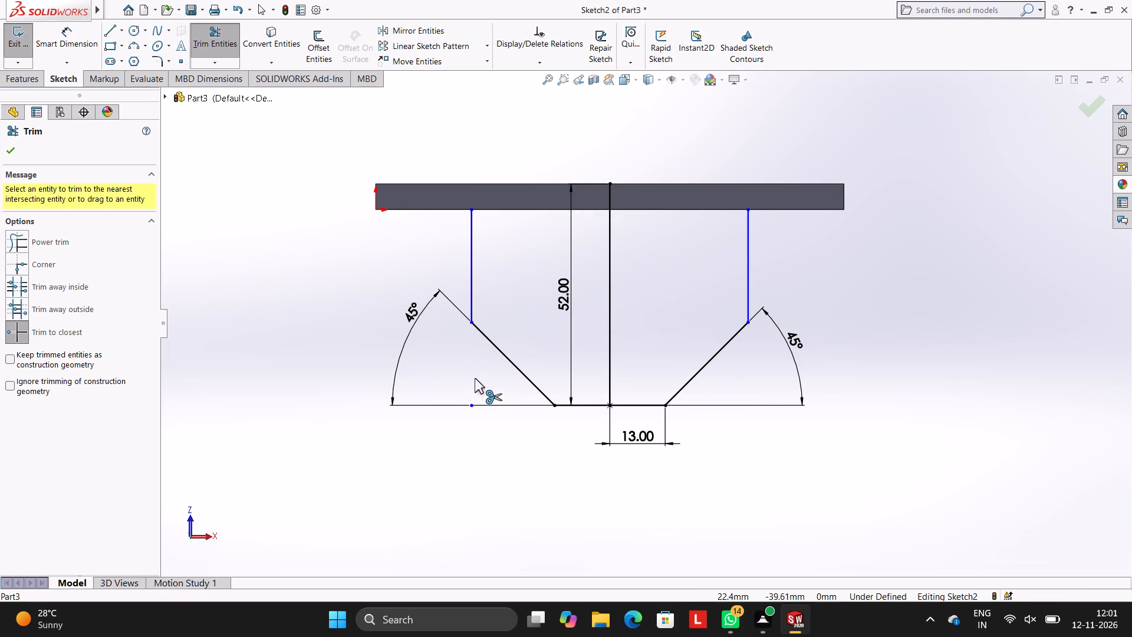
click(495, 410)
click(479, 401)
click(479, 403)
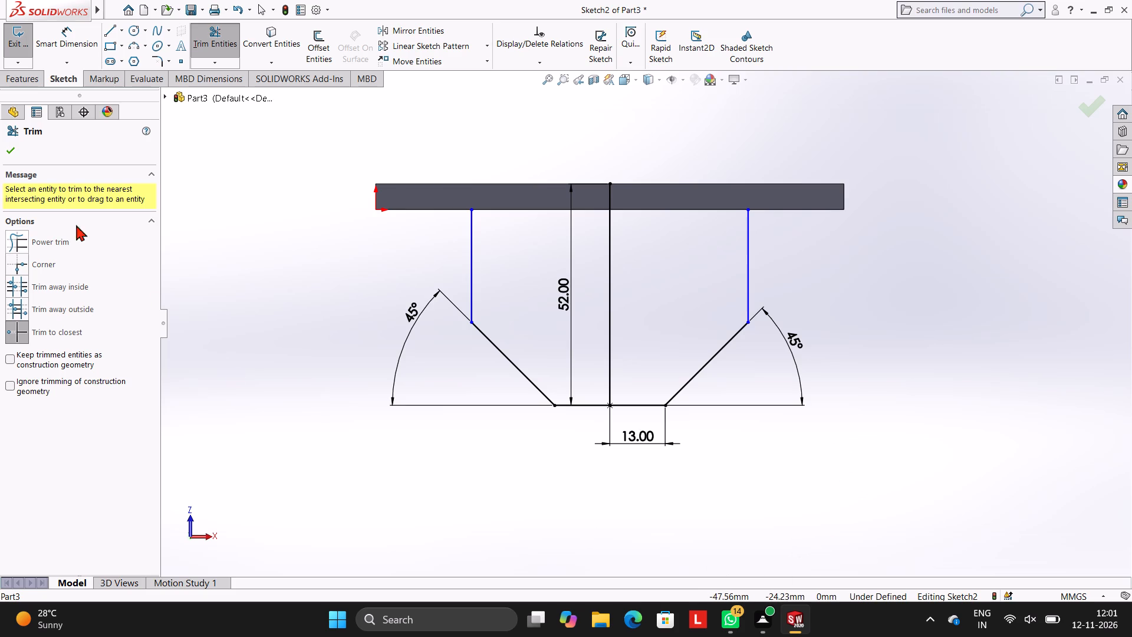
Dimension the length of the remaining left vertical line.
click(77, 44)
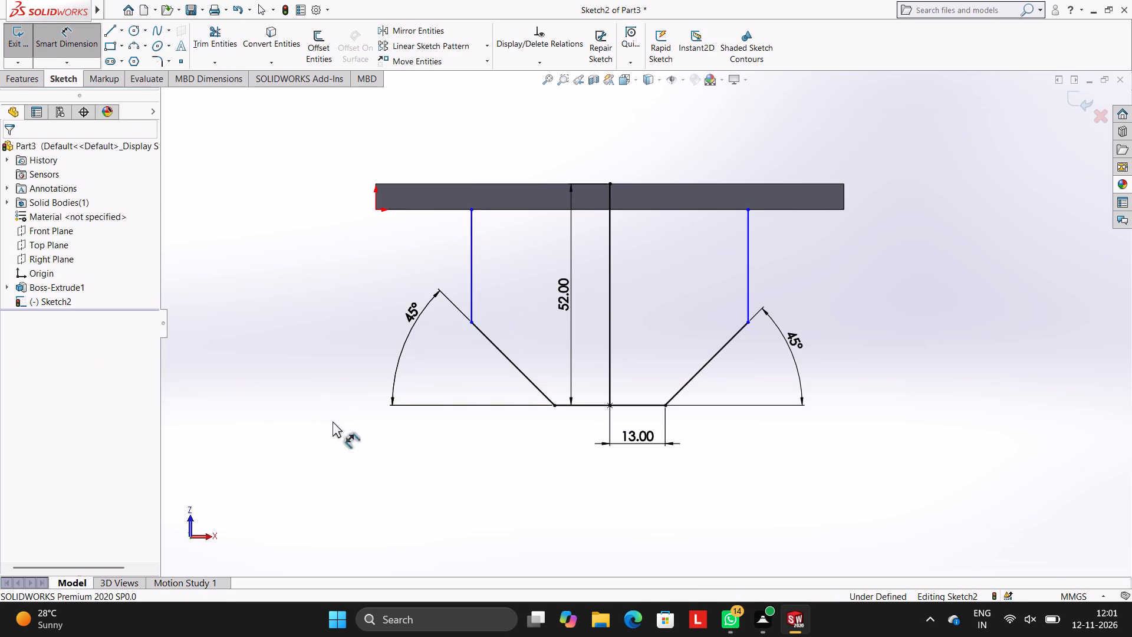
click(474, 262)
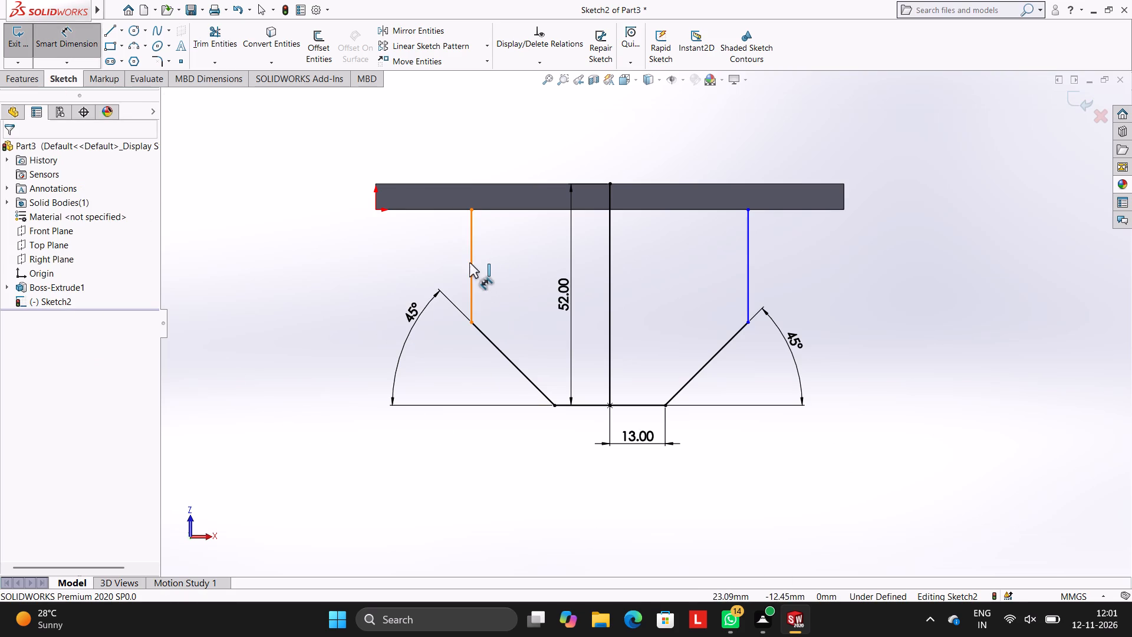
click(335, 242)
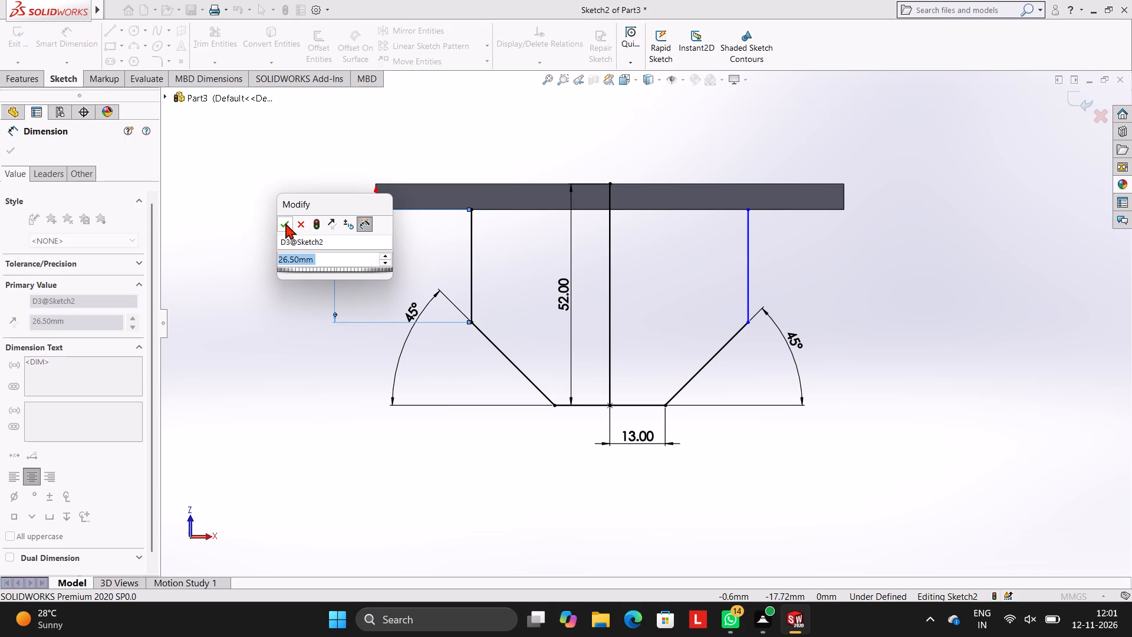
click(285, 222)
click(302, 372)
Dimension the length of the profile's right vertical line.
click(749, 245)
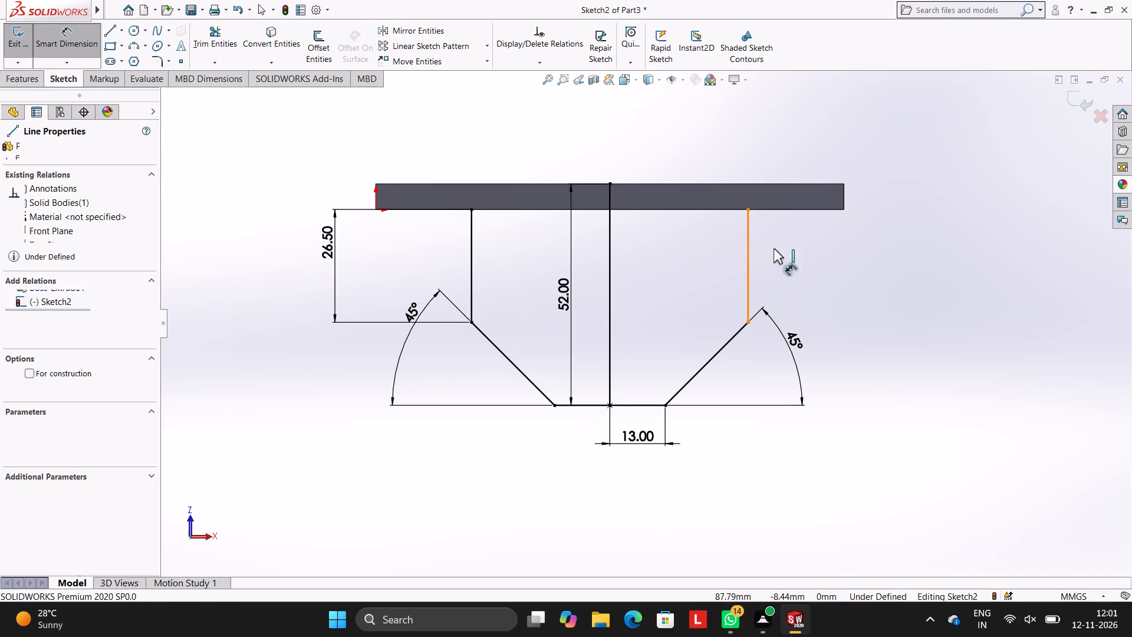
click(896, 251)
click(848, 230)
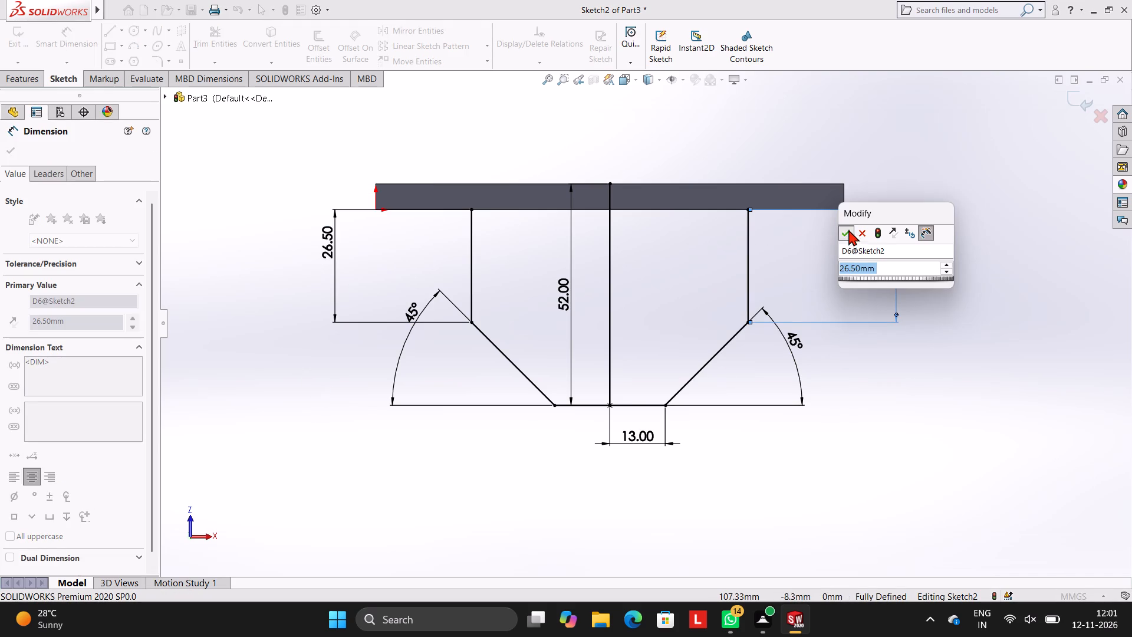
click(794, 272)
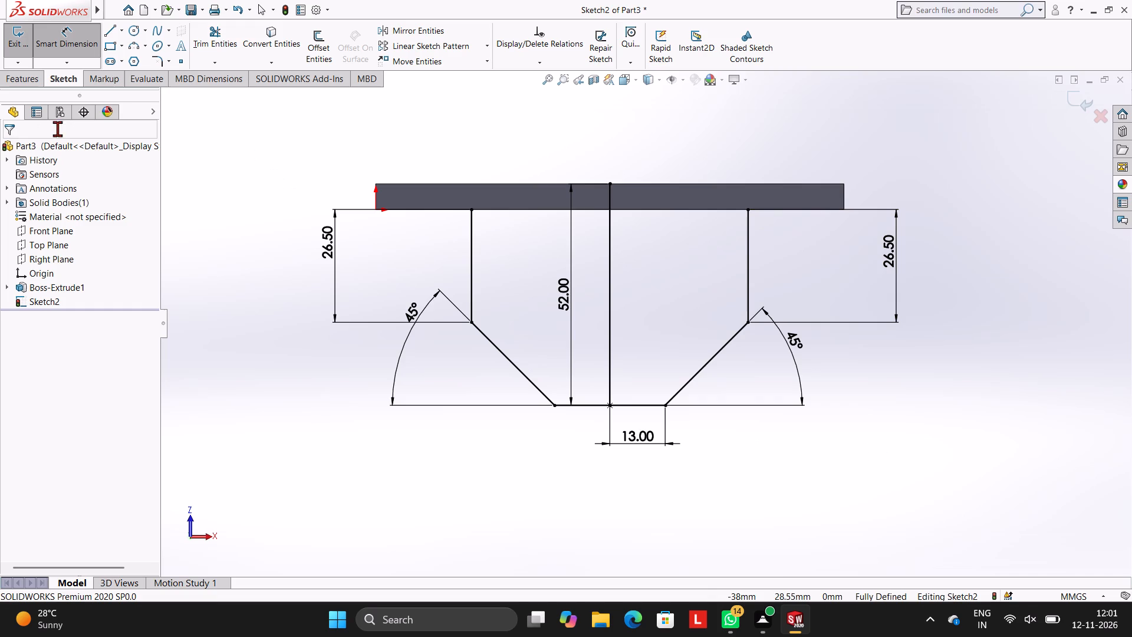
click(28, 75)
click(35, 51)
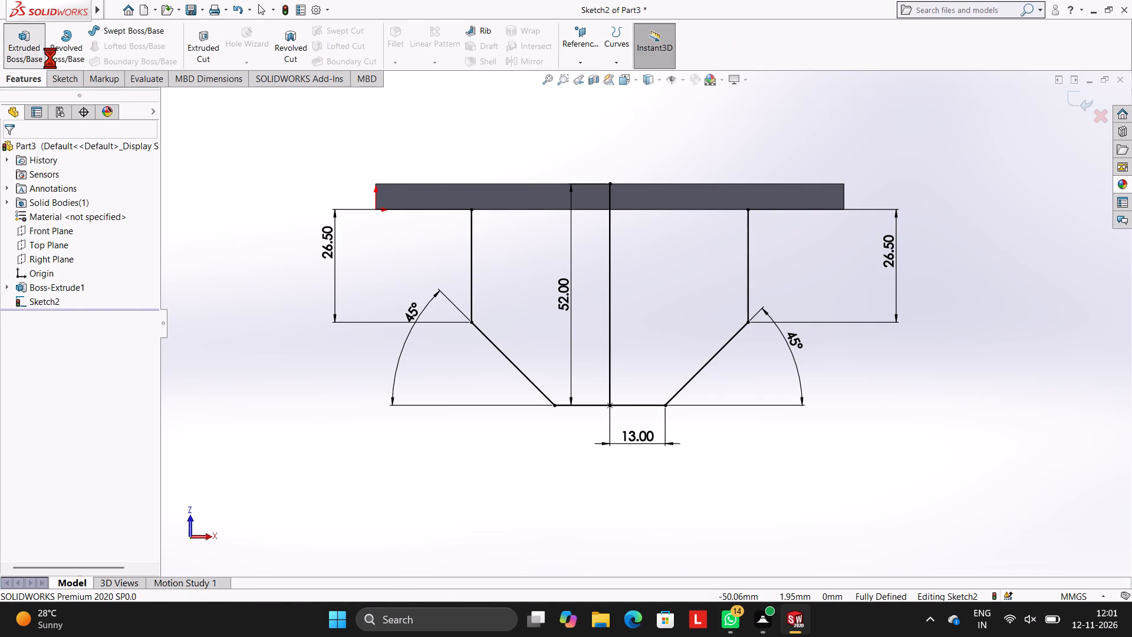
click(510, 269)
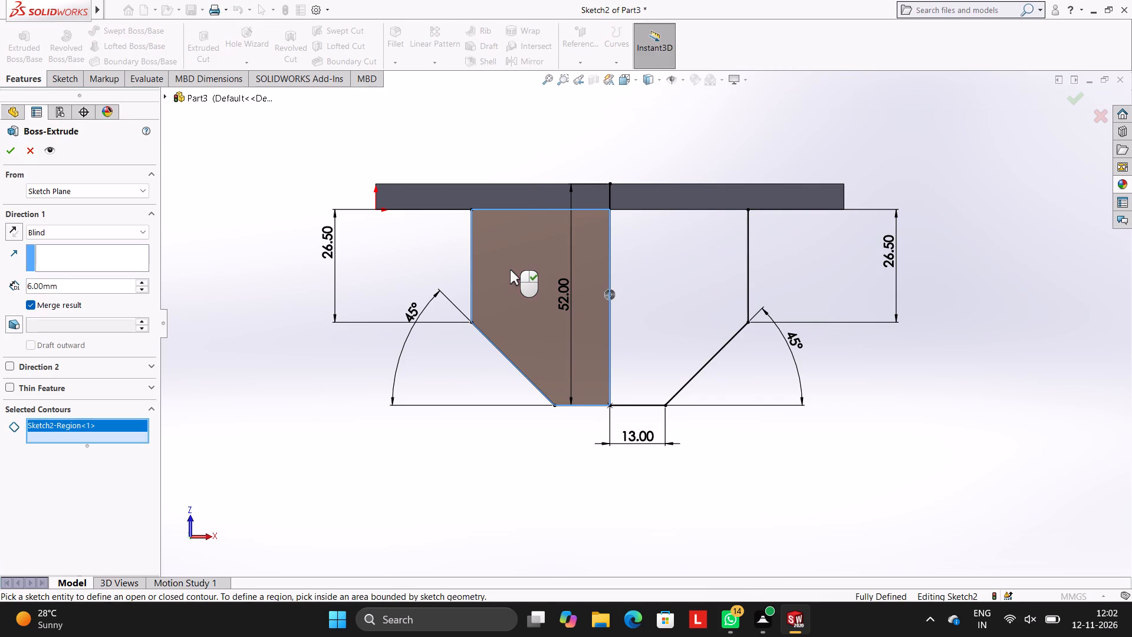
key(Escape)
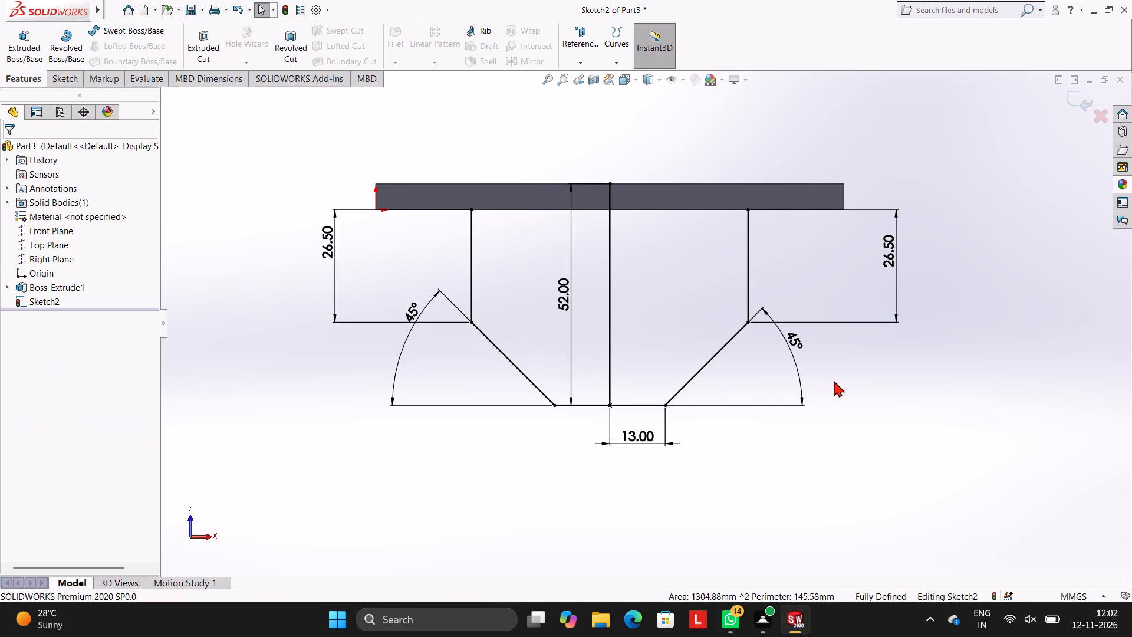
Sketch a 16 mm vertical line straight down from the midpoint of the plate's upper edge, along the centre line.
click(73, 74)
click(107, 27)
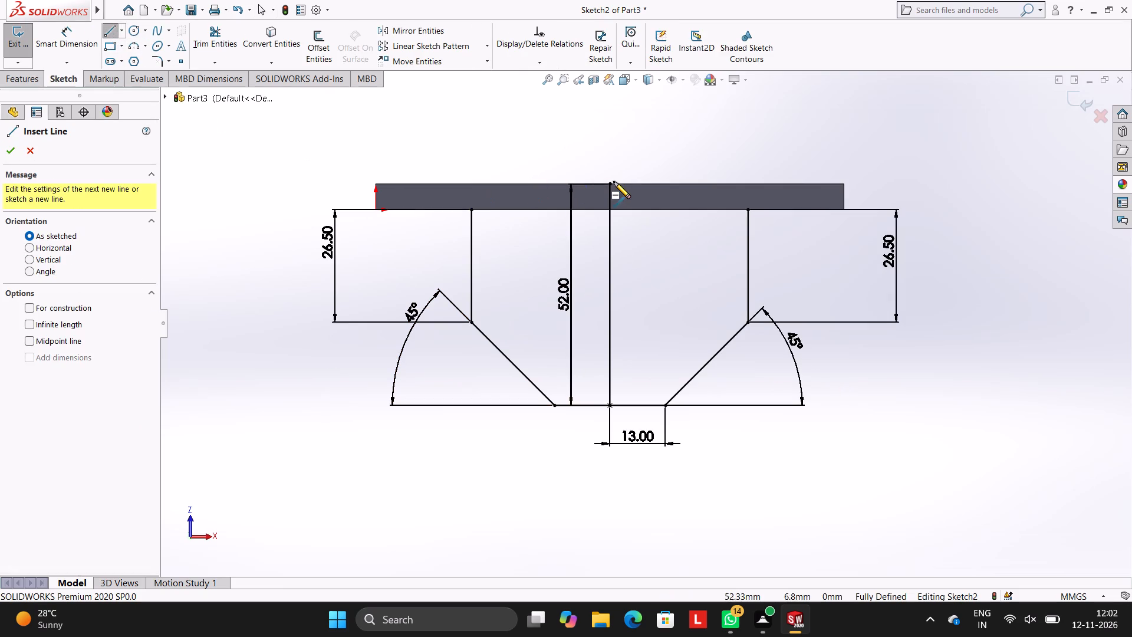
click(610, 181)
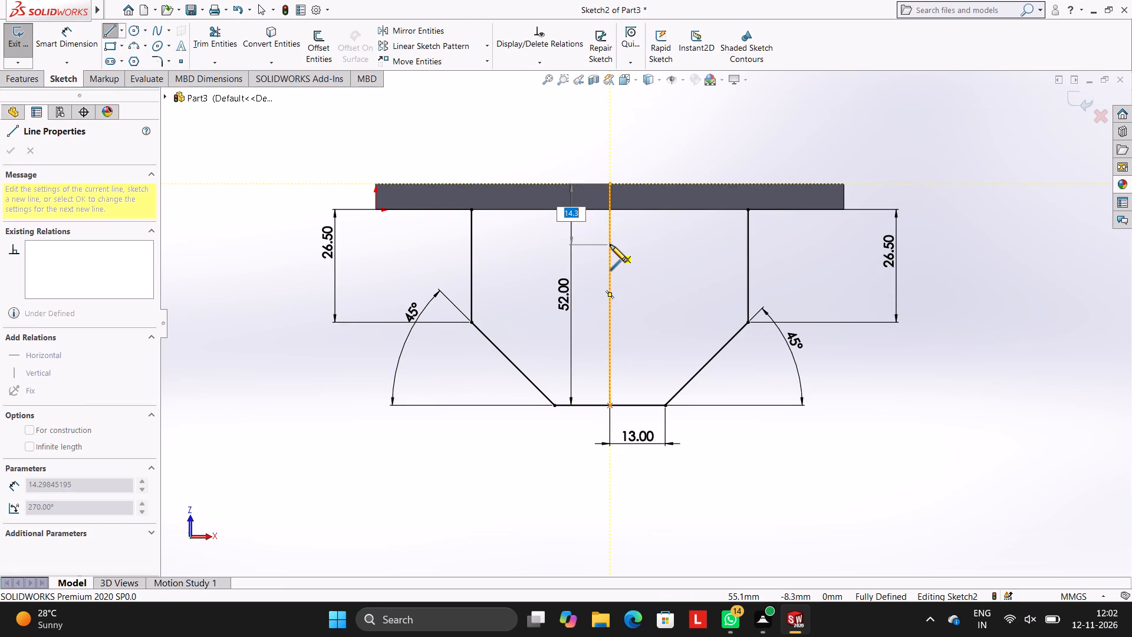
text(16)
key(Return)
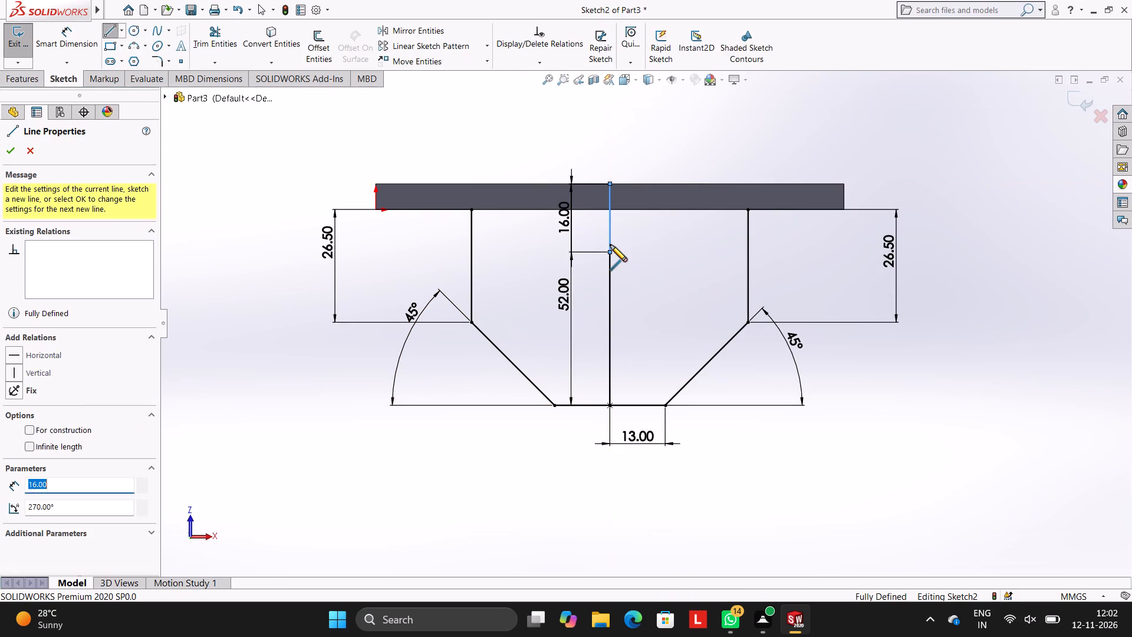
key(Escape)
key(Escape)
key(Escape)
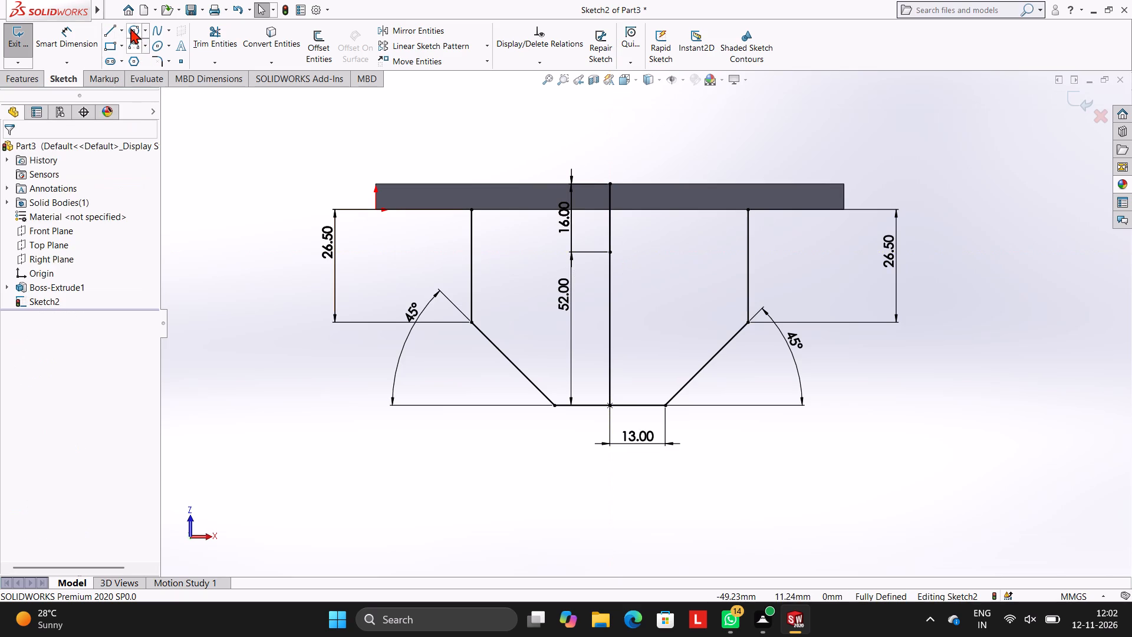
Sketch a circle of radius 23 mm centred on the lower end of the 16 mm line.
click(130, 28)
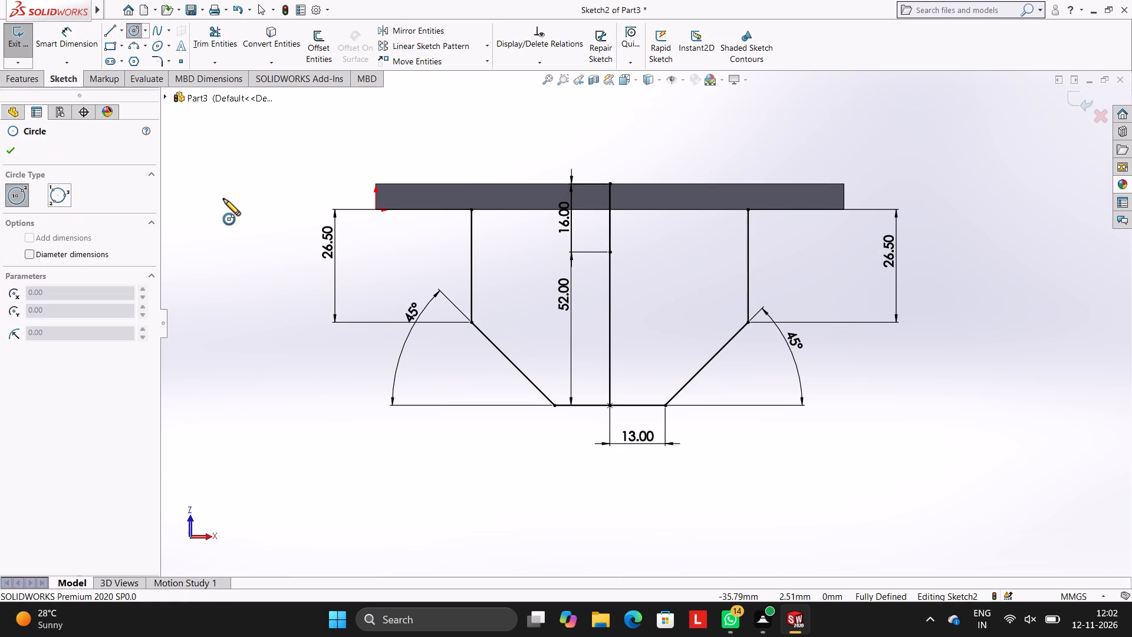
click(610, 251)
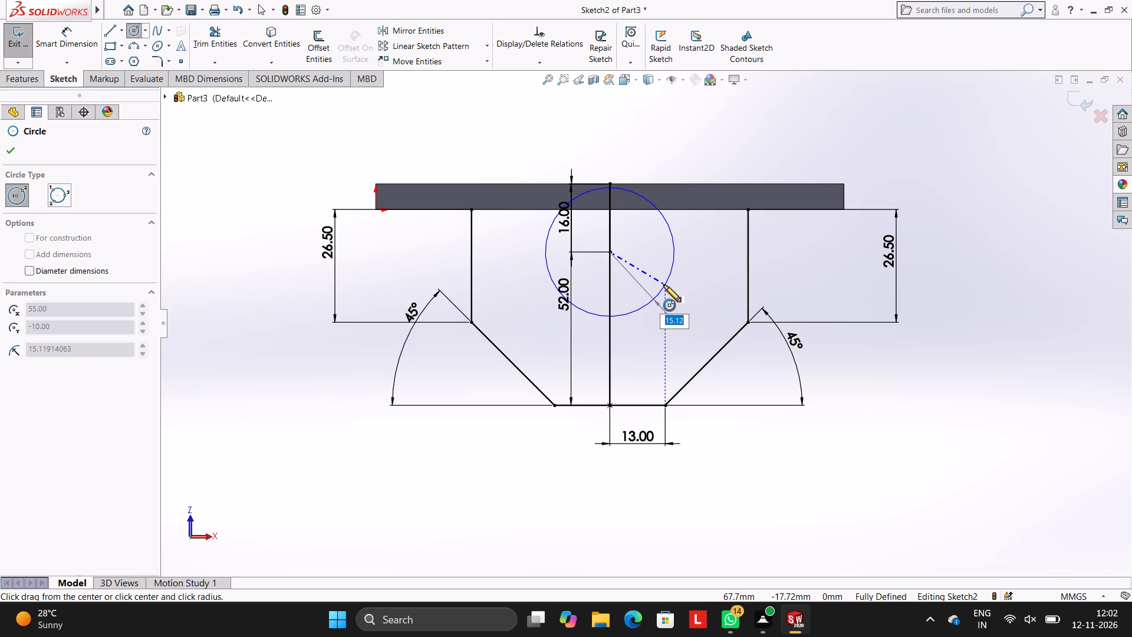
text(23)
key(Return)
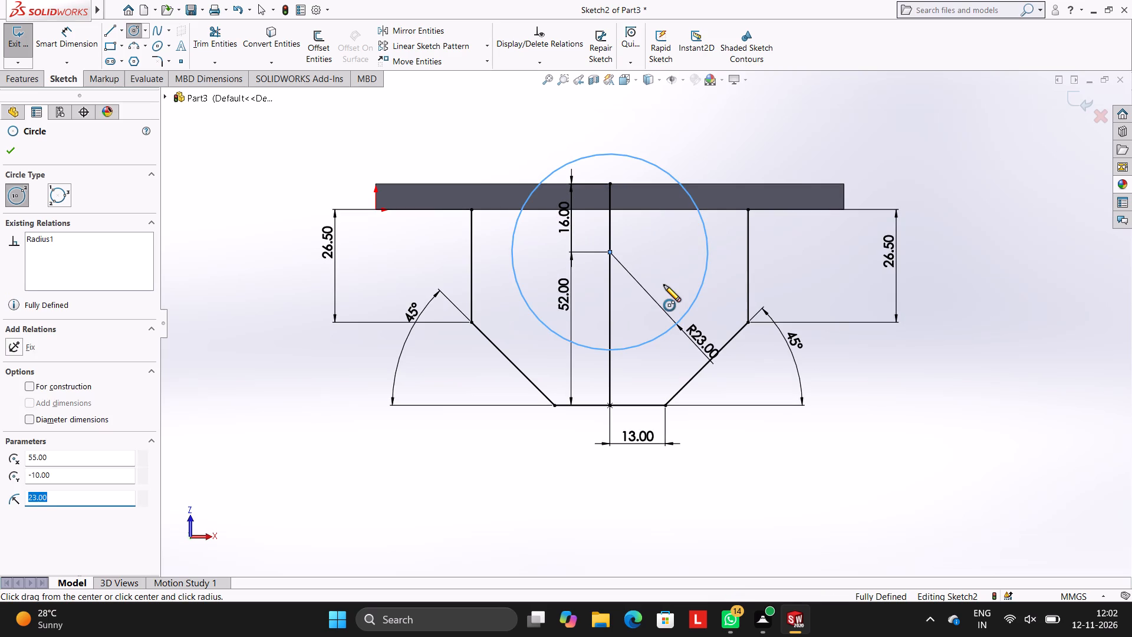
key(Escape)
key(Escape)
key(Escape)
key(Escape)
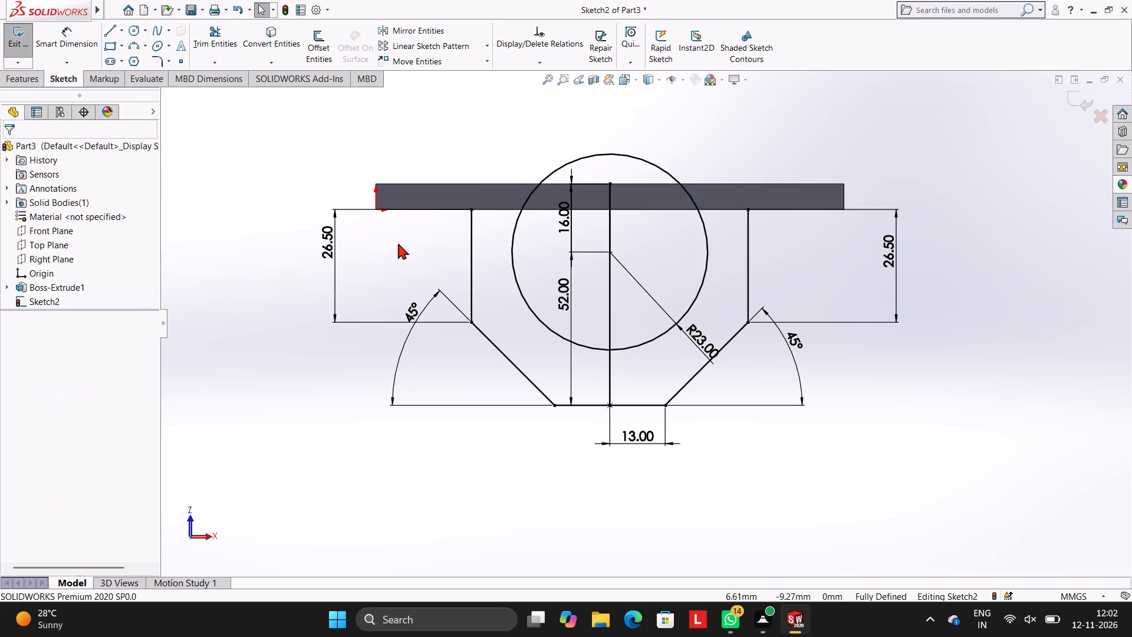
Sketch vertical lines upward from the circle's left and right quadrant points past the plate's upper edge, the right one about 20 mm long.
click(104, 31)
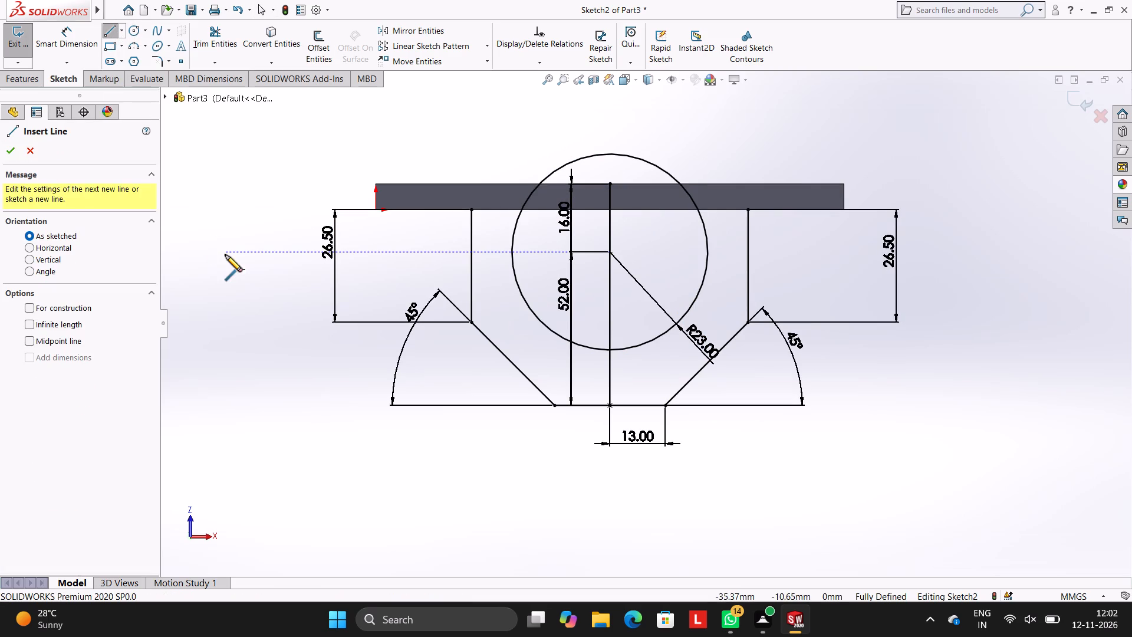
click(512, 252)
click(511, 159)
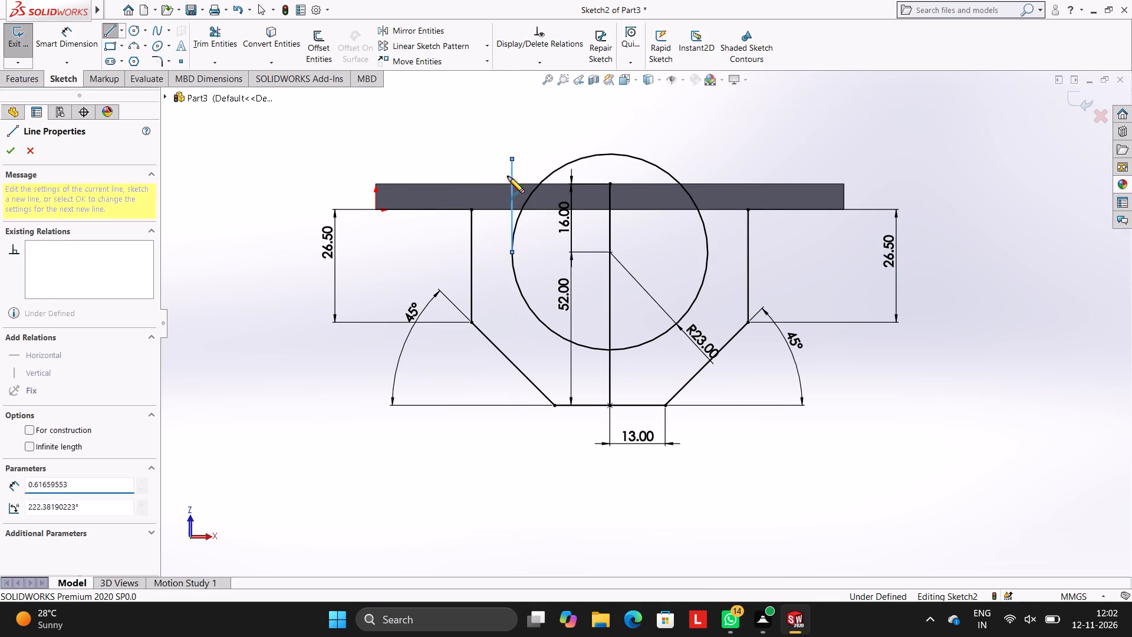
key(Escape)
key(Escape)
key(Escape)
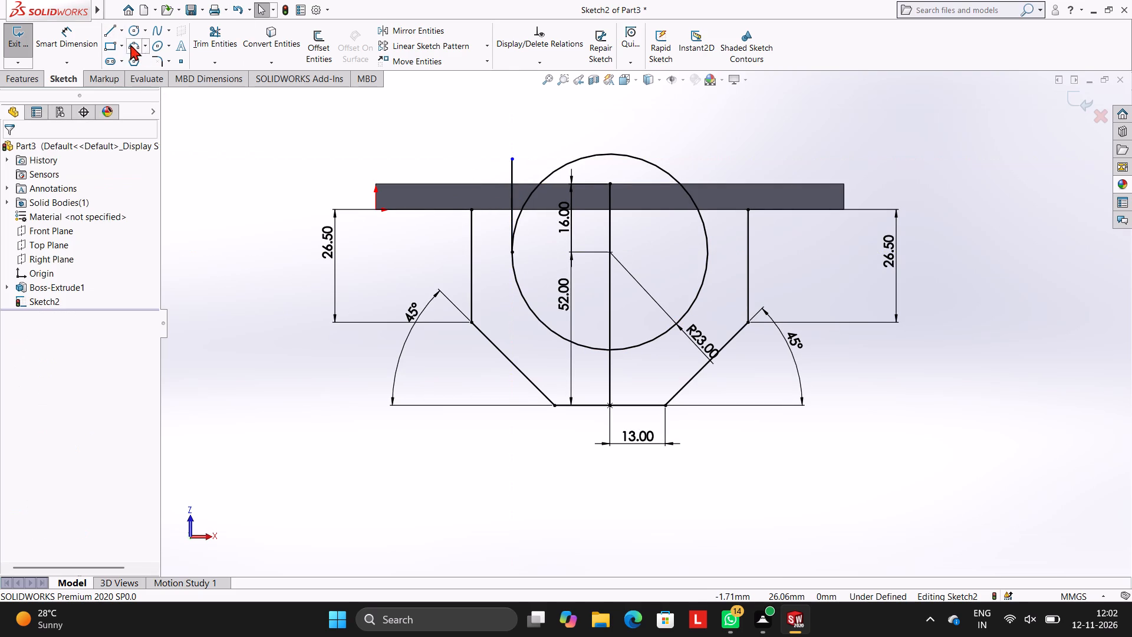
click(107, 33)
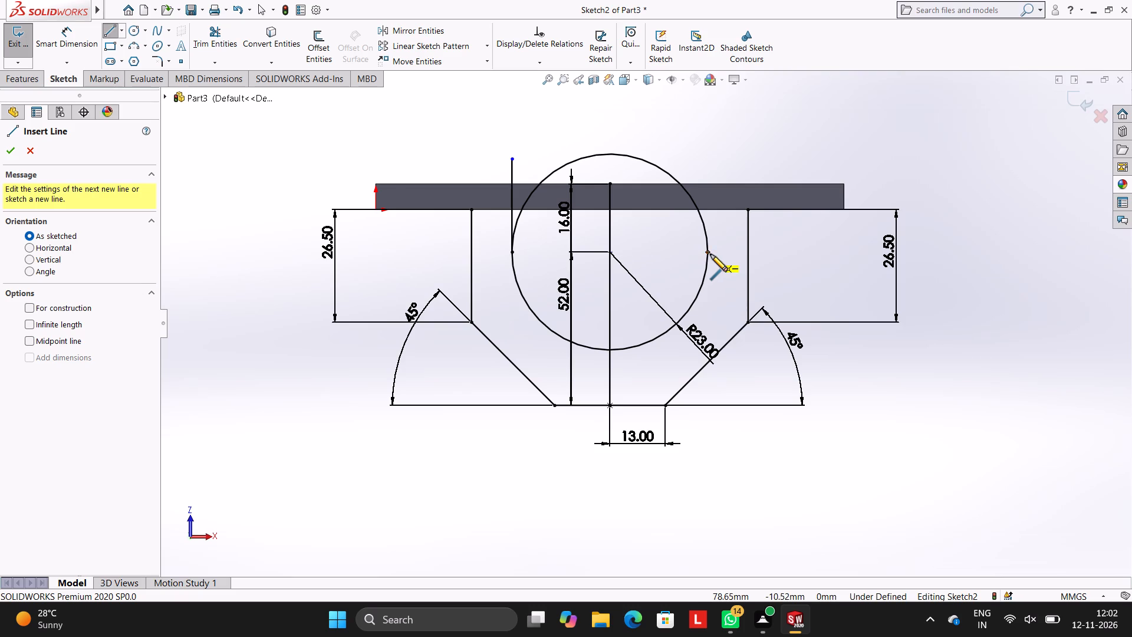
click(708, 251)
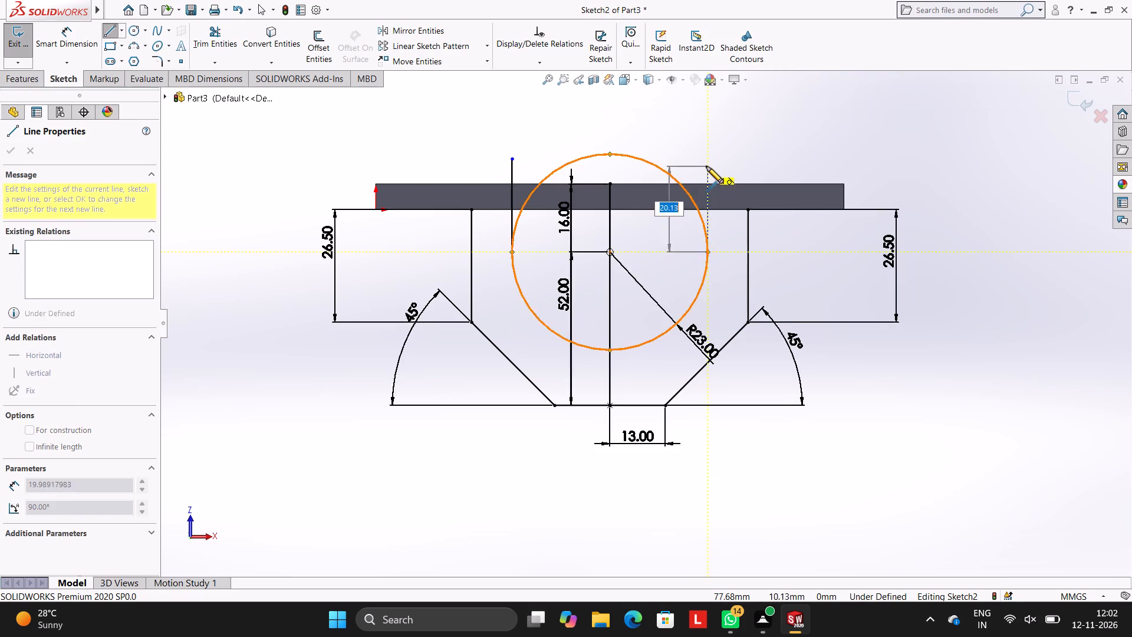
click(706, 166)
key(Escape)
key(Escape)
key(Escape)
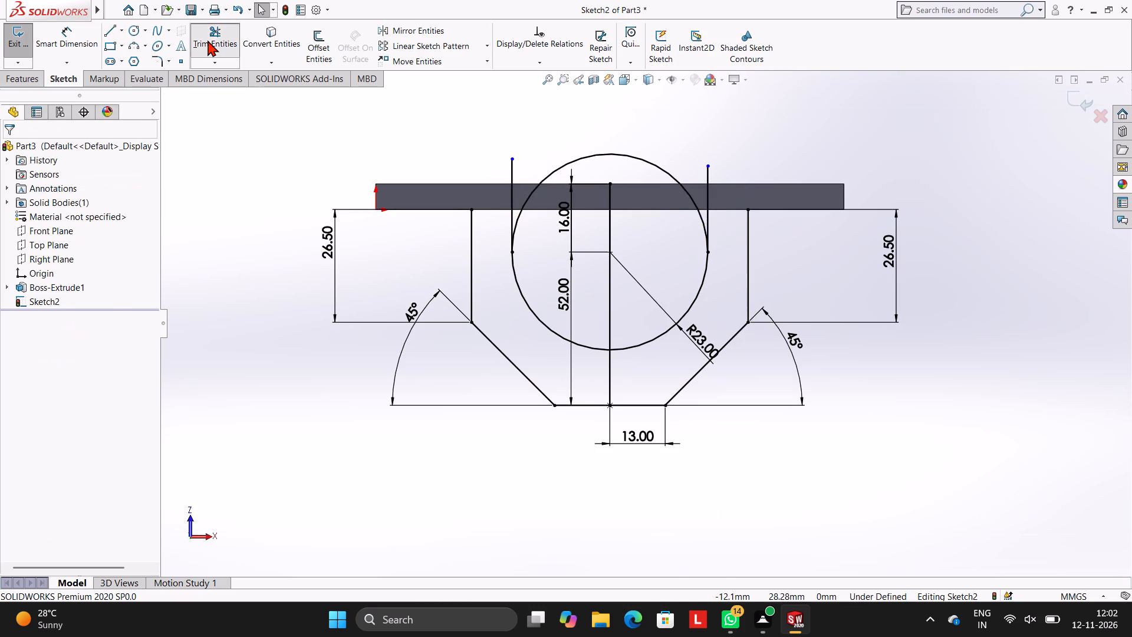
Trim away the circle's upper half between the two vertical lines.
click(208, 40)
click(608, 153)
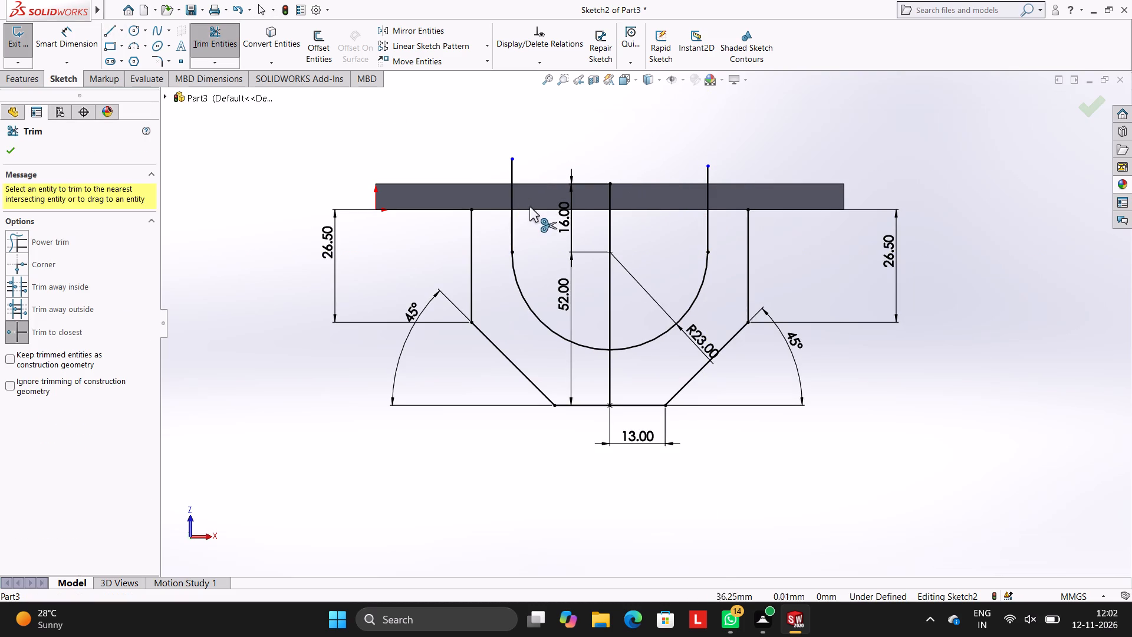
Sketch a 65 mm horizontal line along the plate's lower edge joining the upper ends of the profile's outer vertical lines.
scroll(715, 250, up, 1)
scroll(715, 250, down, 2)
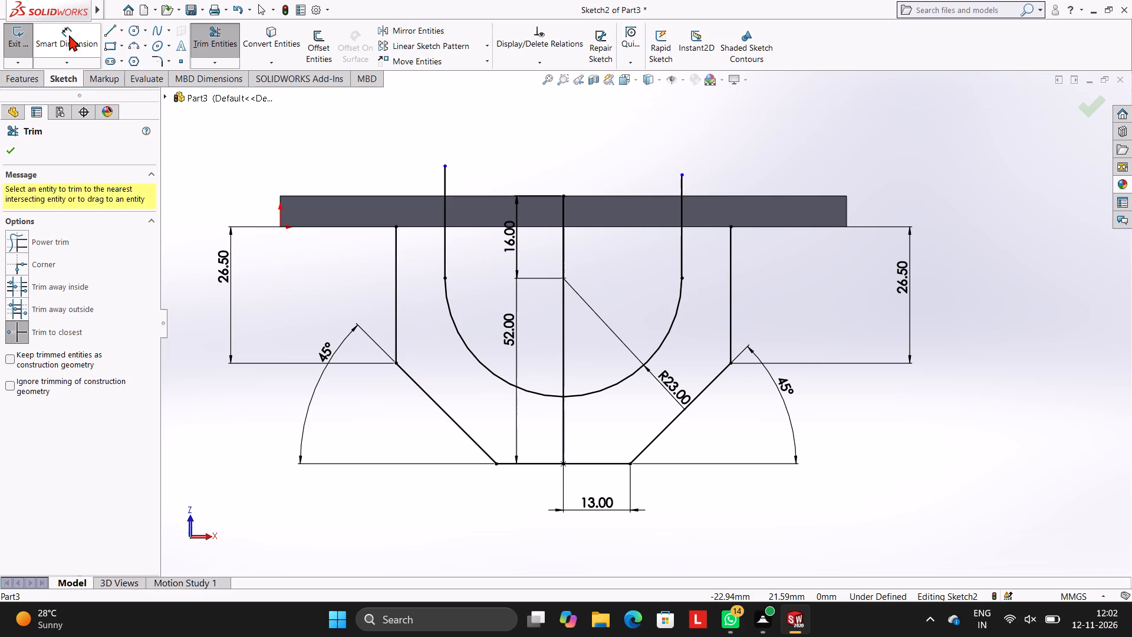
click(113, 24)
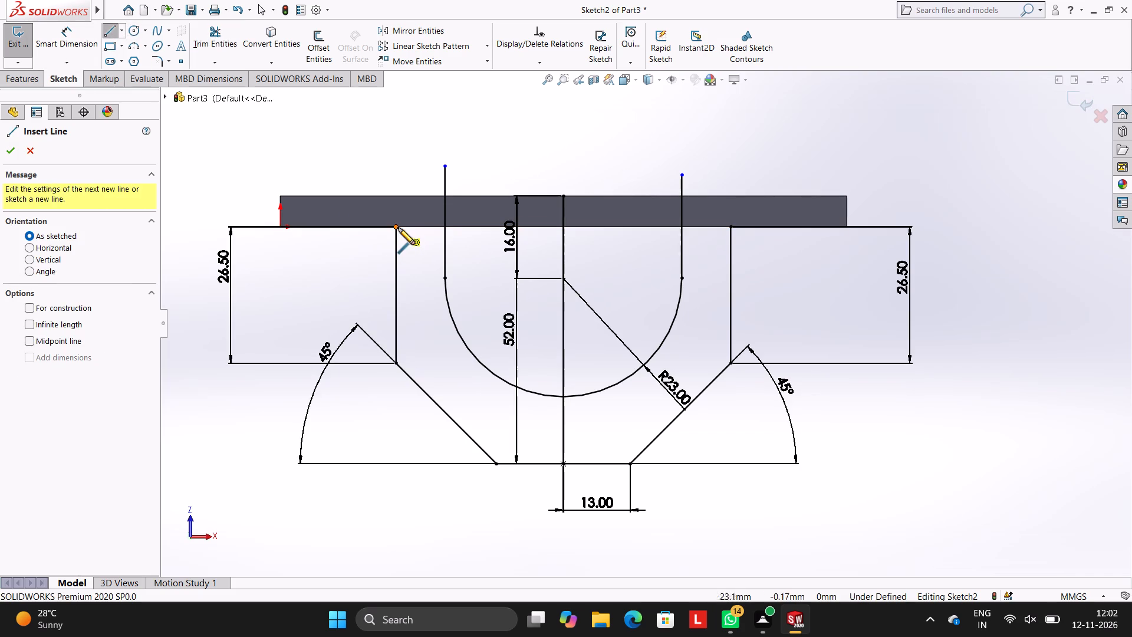
click(396, 227)
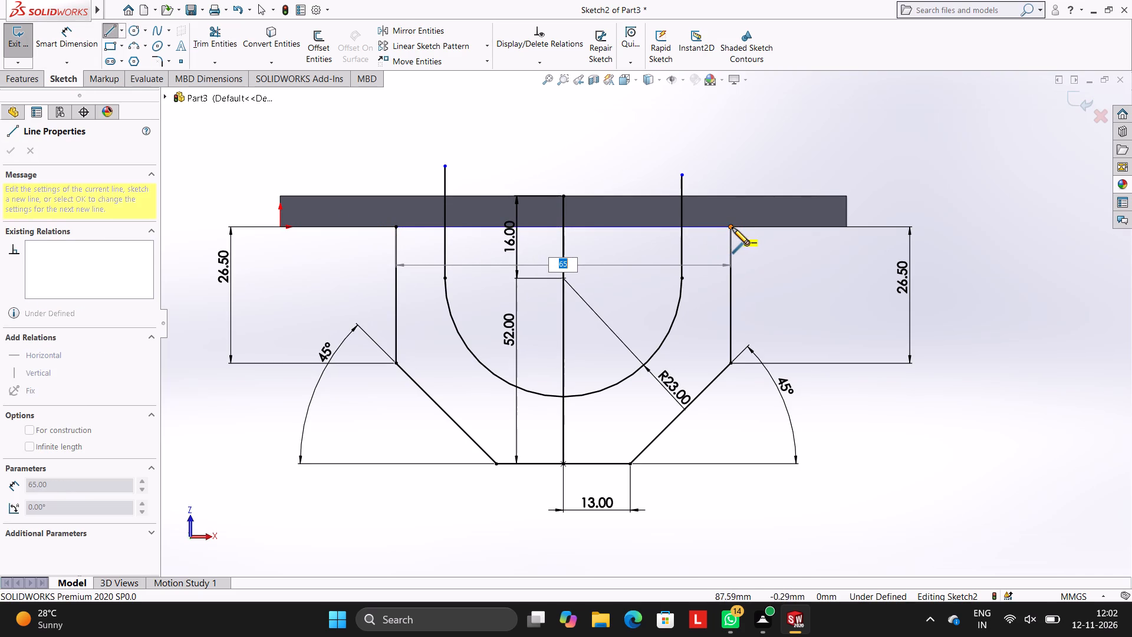
click(729, 225)
key(Escape)
key(Escape)
key(Escape)
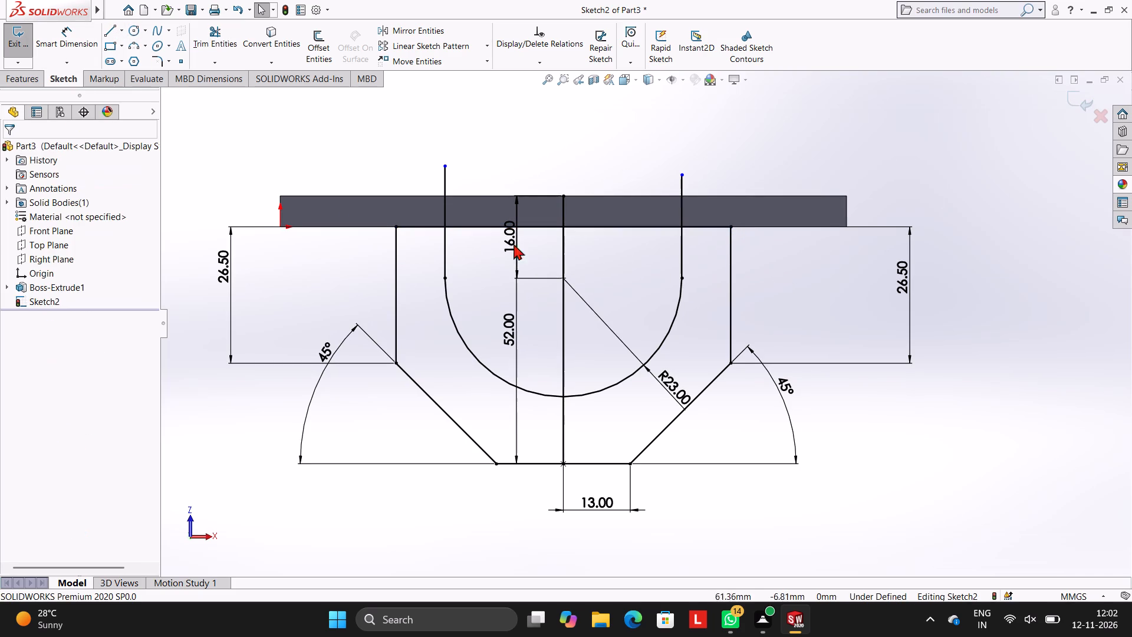
Trim the two inner vertical lines' overhanging ends above the 65 mm horizontal line.
click(201, 40)
click(446, 174)
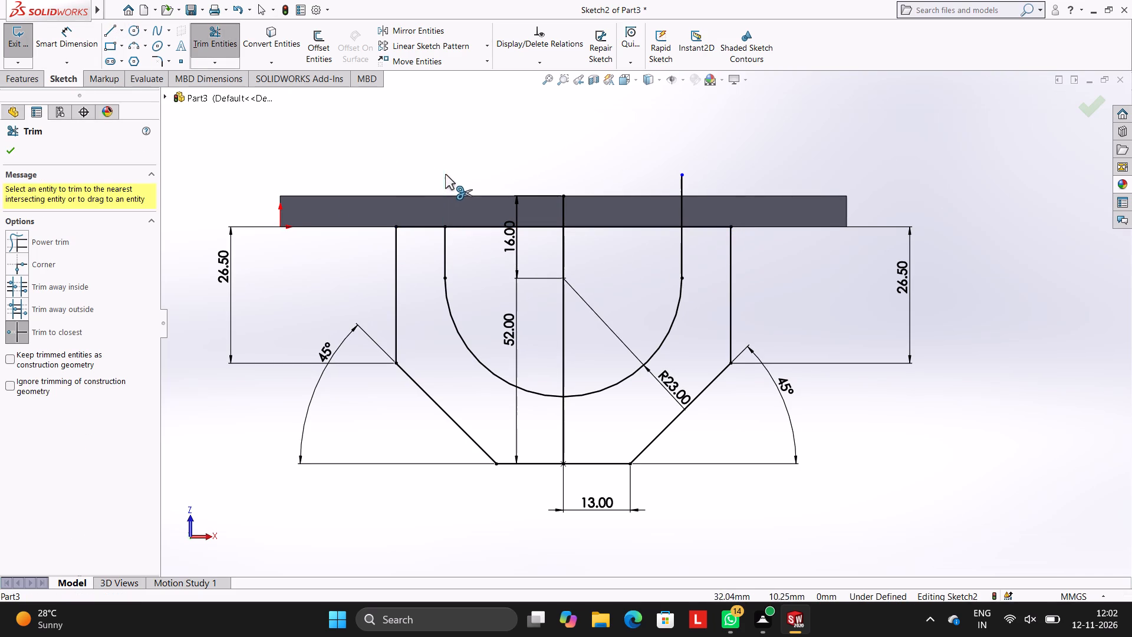
click(685, 201)
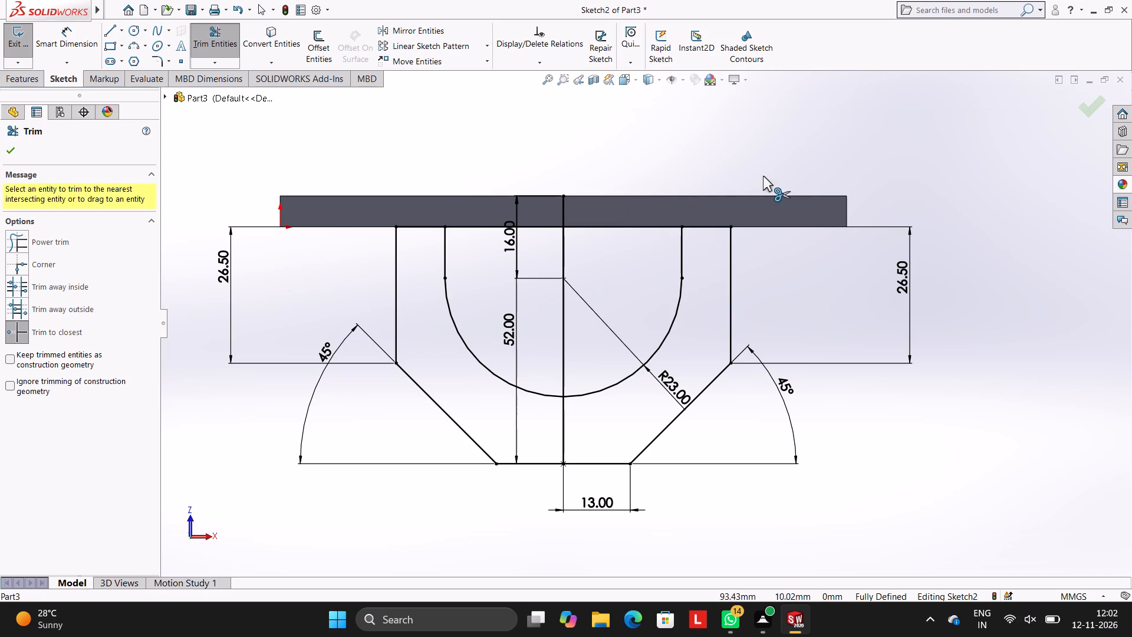
Extrude the two sketch regions between the U-shaped arc and the outer profile 39 mm in the reversed direction beneath the plate, merging the result.
scroll(459, 518, up, 1)
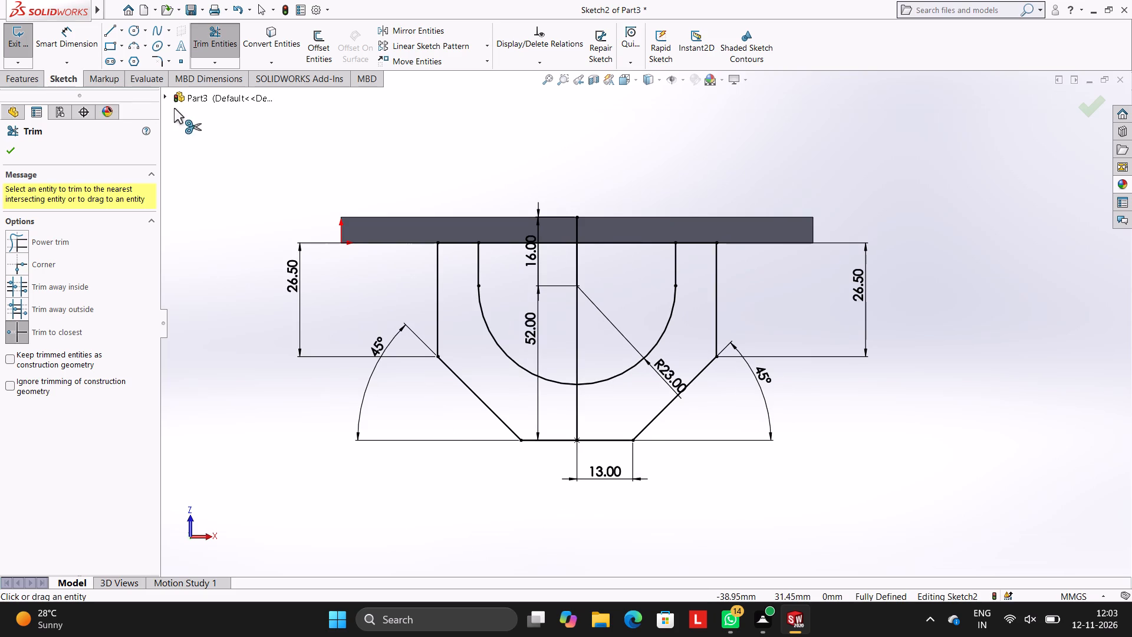
click(22, 82)
click(31, 58)
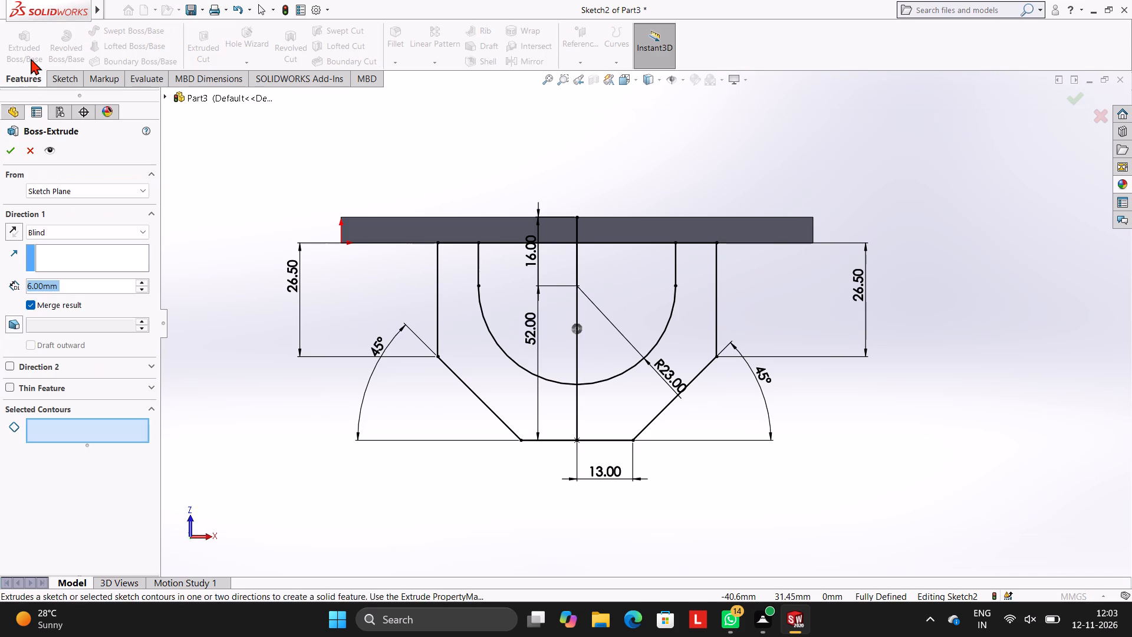
click(488, 375)
click(601, 399)
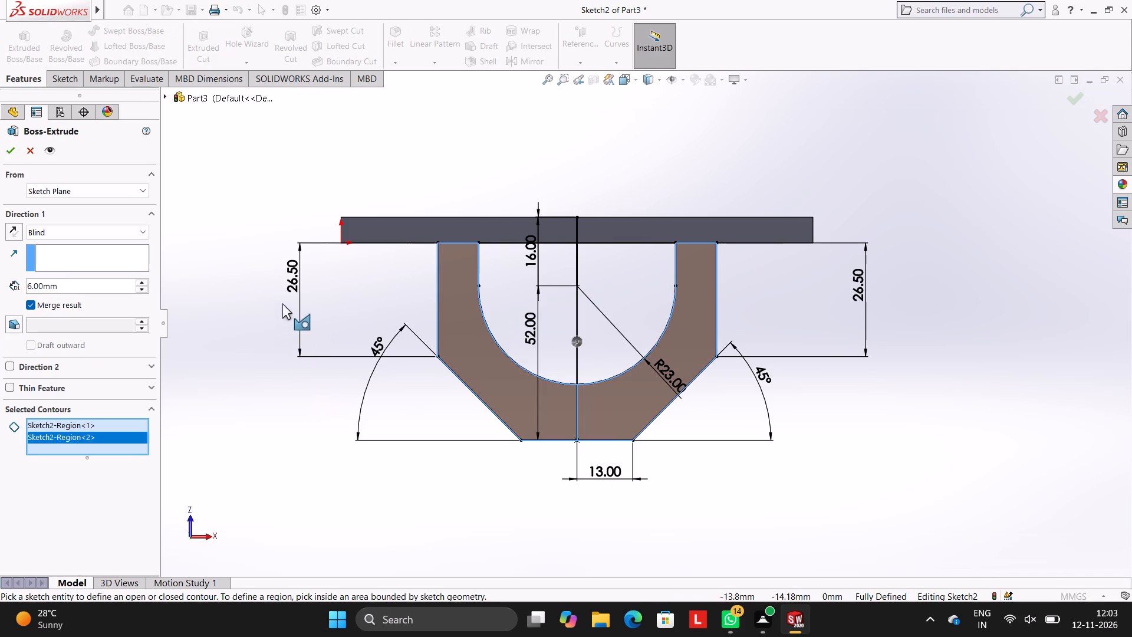
middle_drag(288, 304, 362, 324)
scroll(324, 318, down, 1)
click(11, 225)
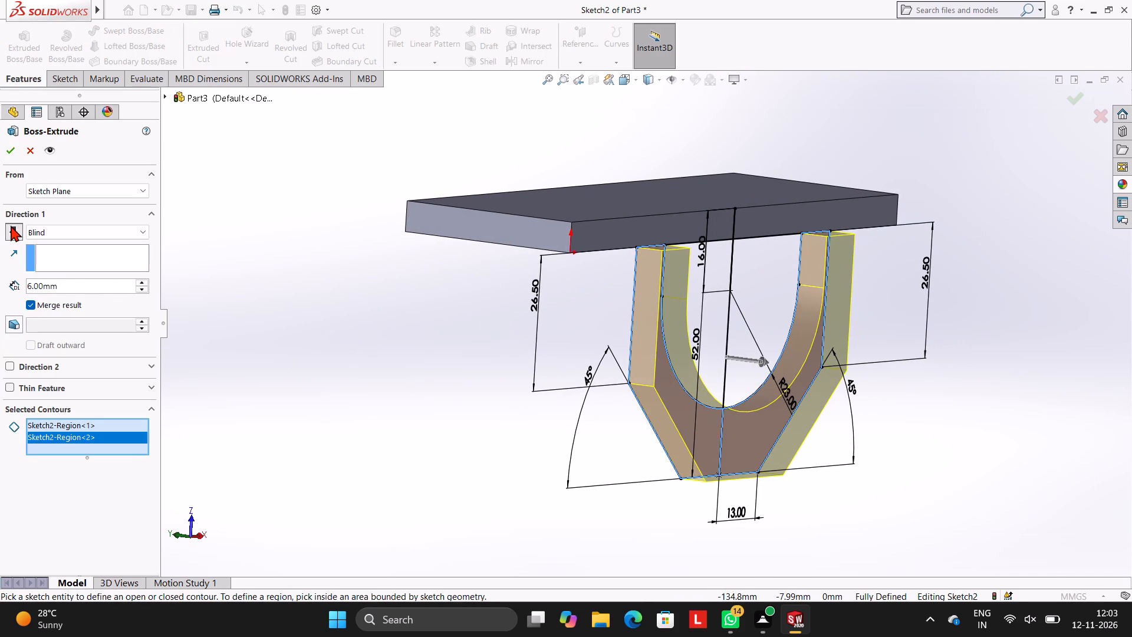
click(70, 284)
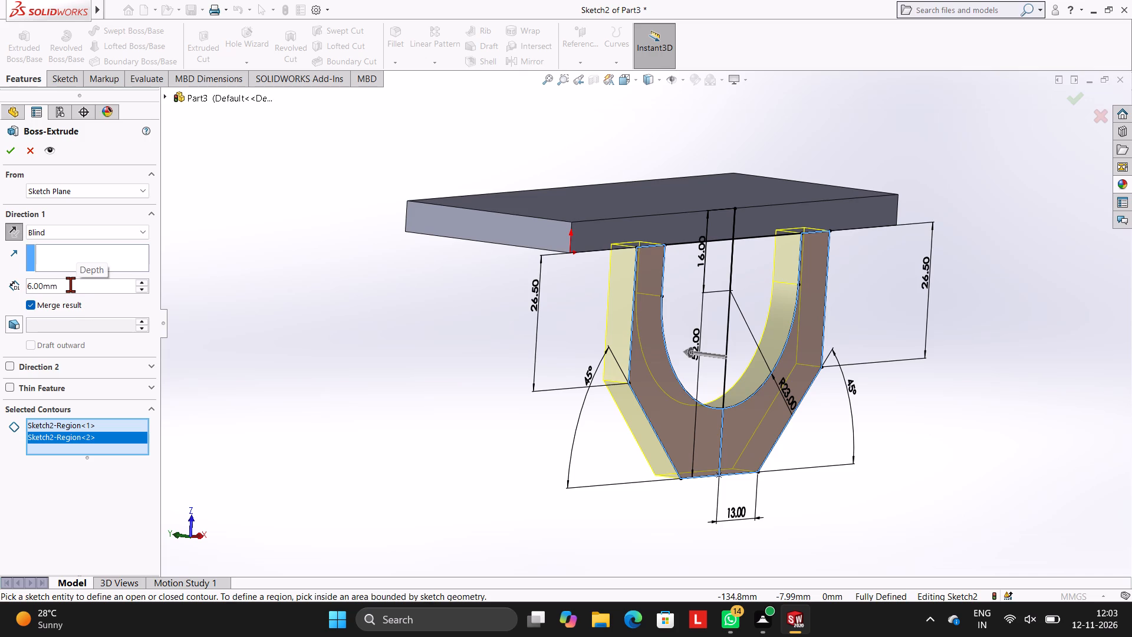
key(BackSpace)
key(BackSpace)
key(BackSpace)
key(BackSpace)
key(BackSpace)
key(BackSpace)
key(BackSpace)
key(BackSpace)
key(BackSpace)
key(BackSpace)
key(BackSpace)
key(BackSpace)
key(BackSpace)
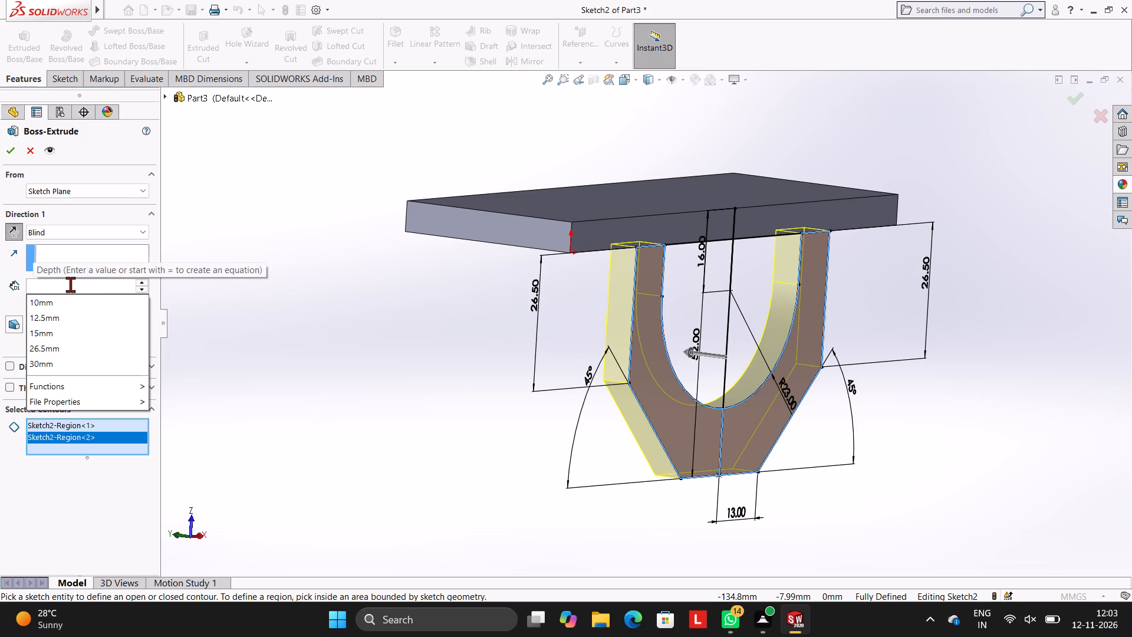
text(39)
key(Return)
scroll(313, 330, up, 2)
middle_drag(330, 333, 375, 322)
scroll(438, 301, down, 5)
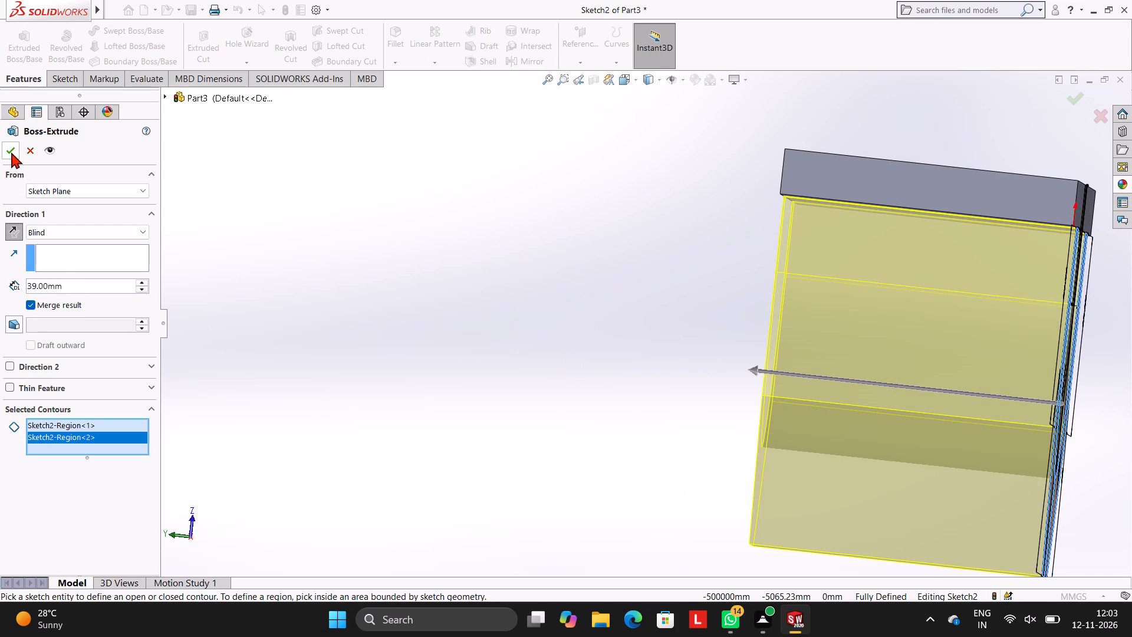
click(11, 152)
click(455, 203)
scroll(555, 267, up, 2)
middle_drag(519, 264, 447, 283)
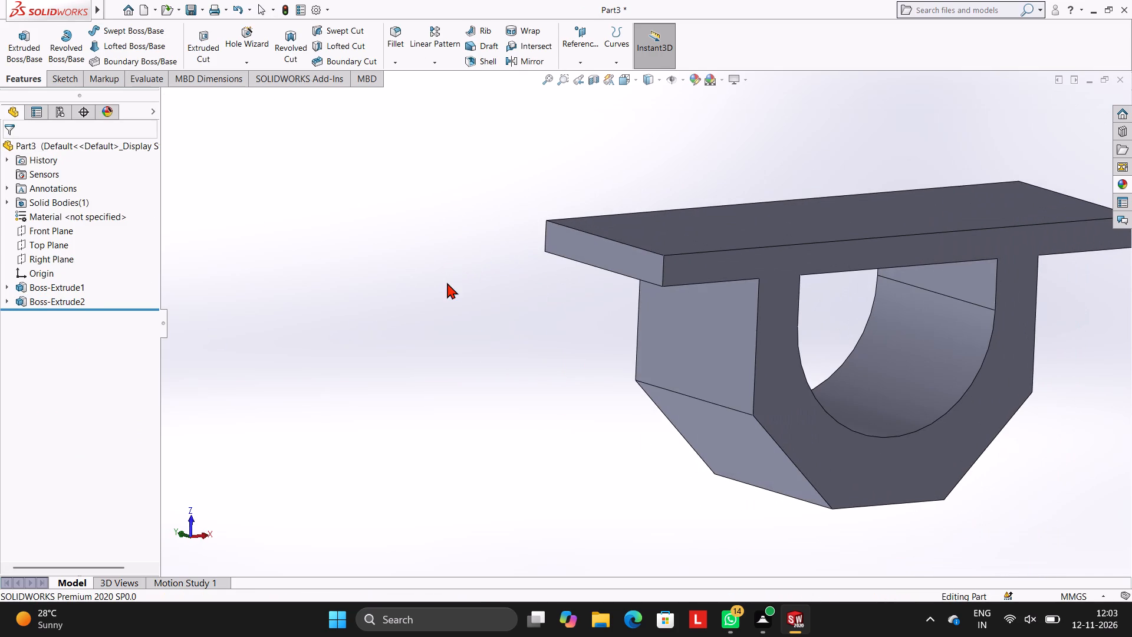
On the plate's front face, sketch a closed 46 × 6 mm rectangle of lines spanning the plate's thickness directly above the U-shaped opening.
middle_drag(867, 352, 808, 329)
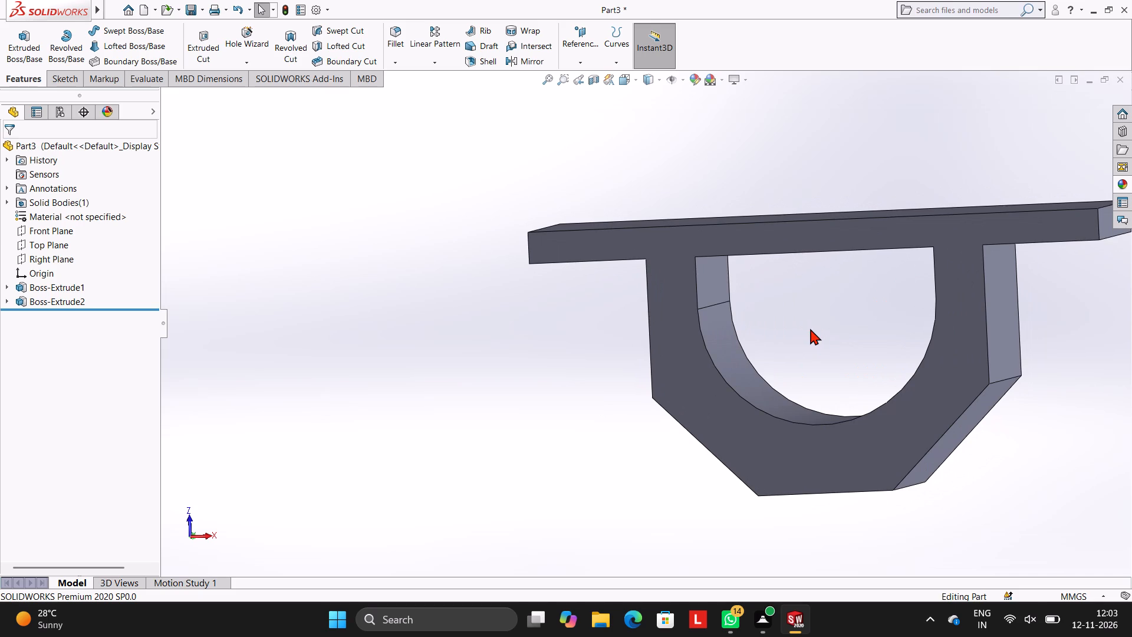
middle_drag(870, 322, 867, 305)
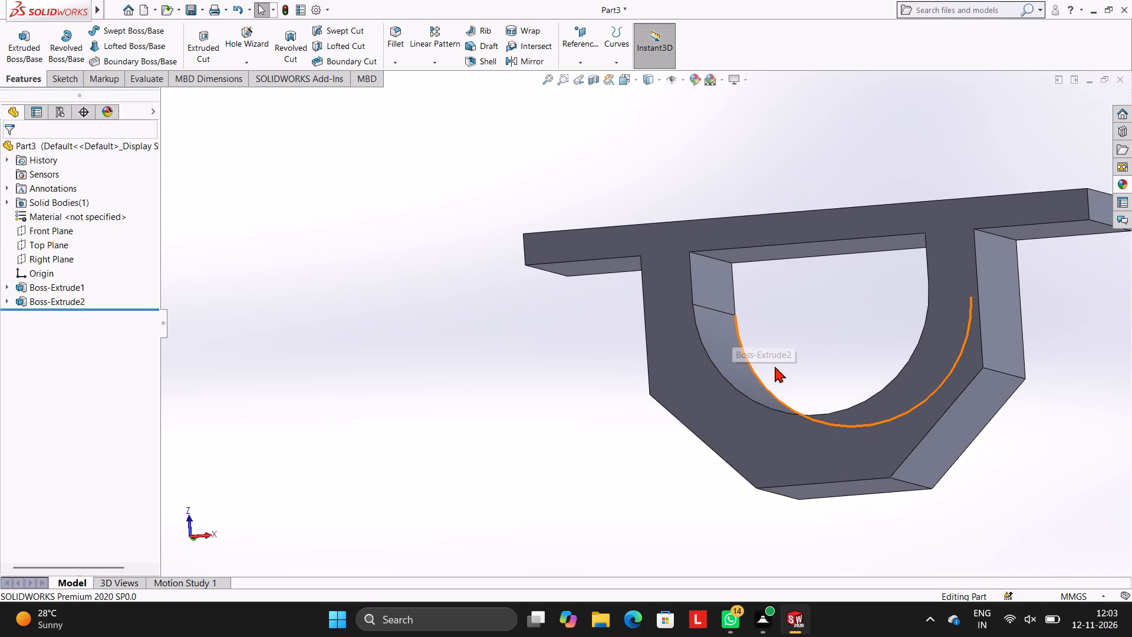
click(837, 229)
click(890, 195)
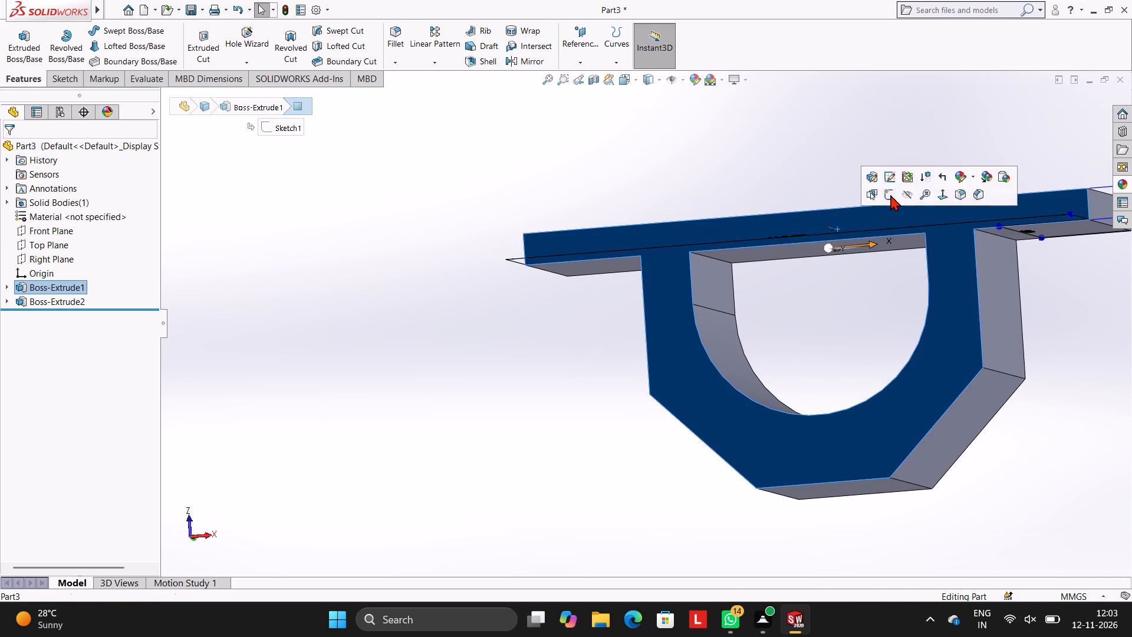
key(ctrl+8)
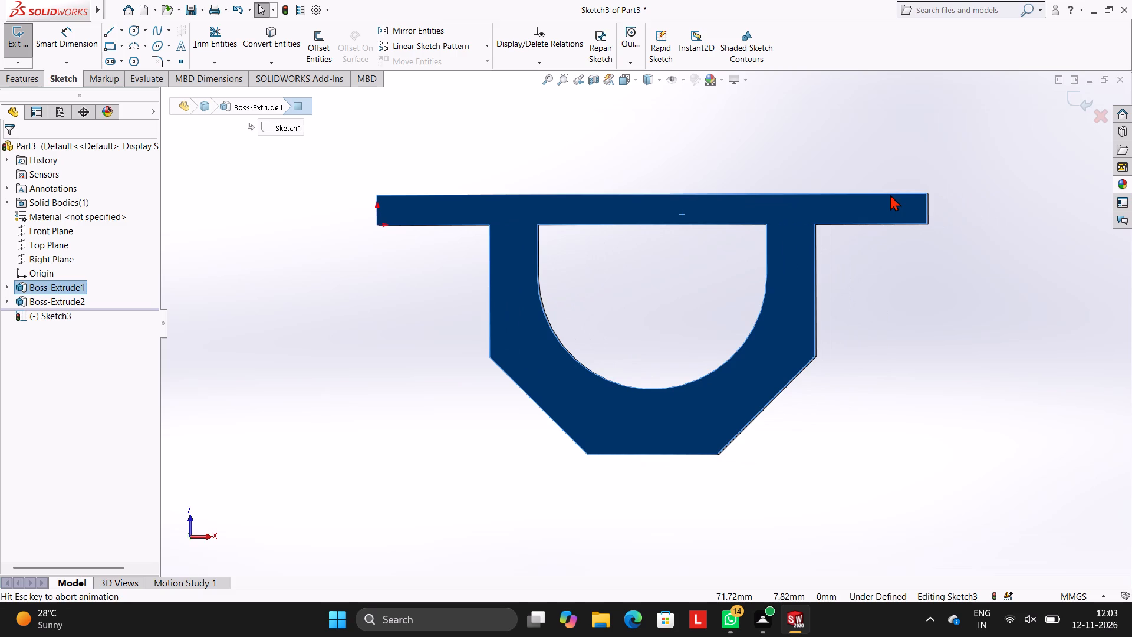
scroll(696, 254, up, 1)
scroll(702, 248, down, 2)
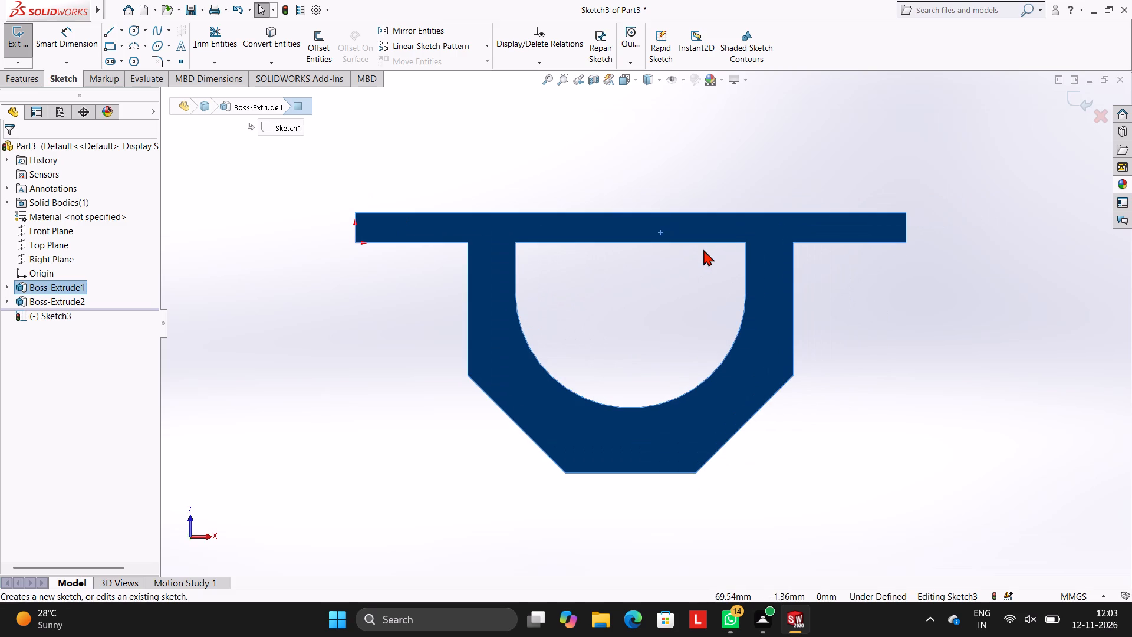
scroll(617, 280, up, 1)
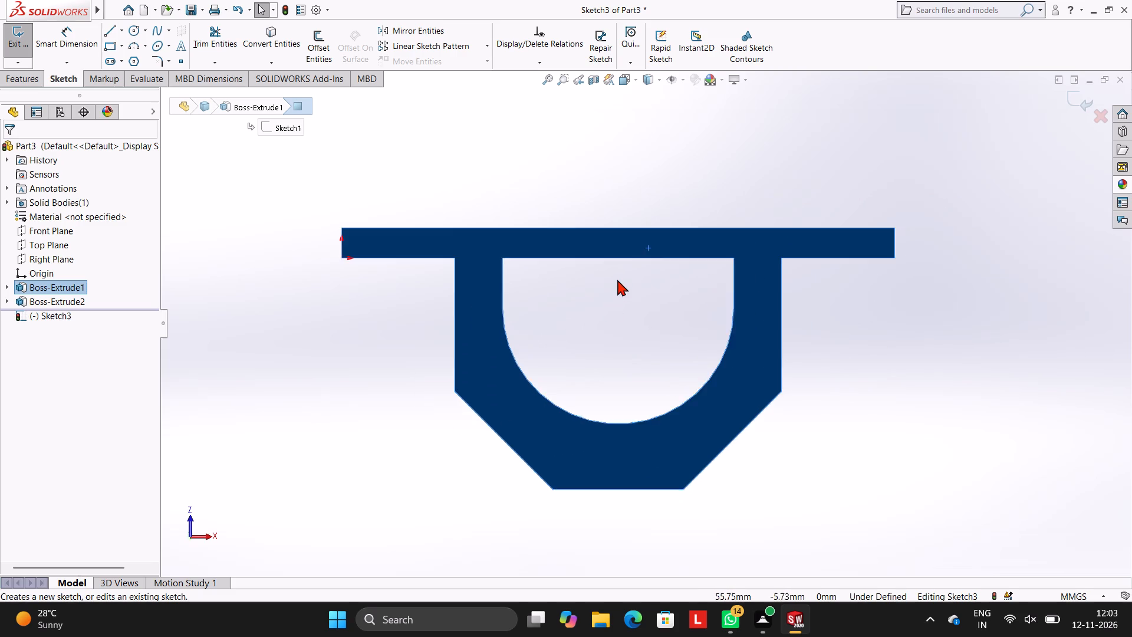
scroll(617, 280, down, 1)
click(107, 30)
scroll(524, 250, down, 3)
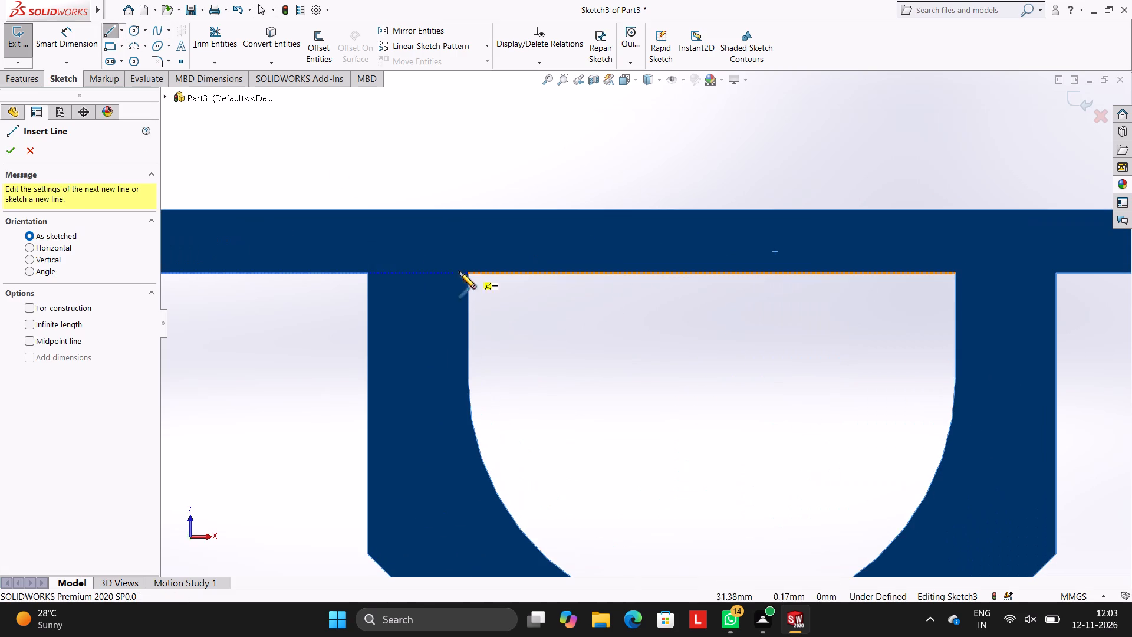
click(467, 274)
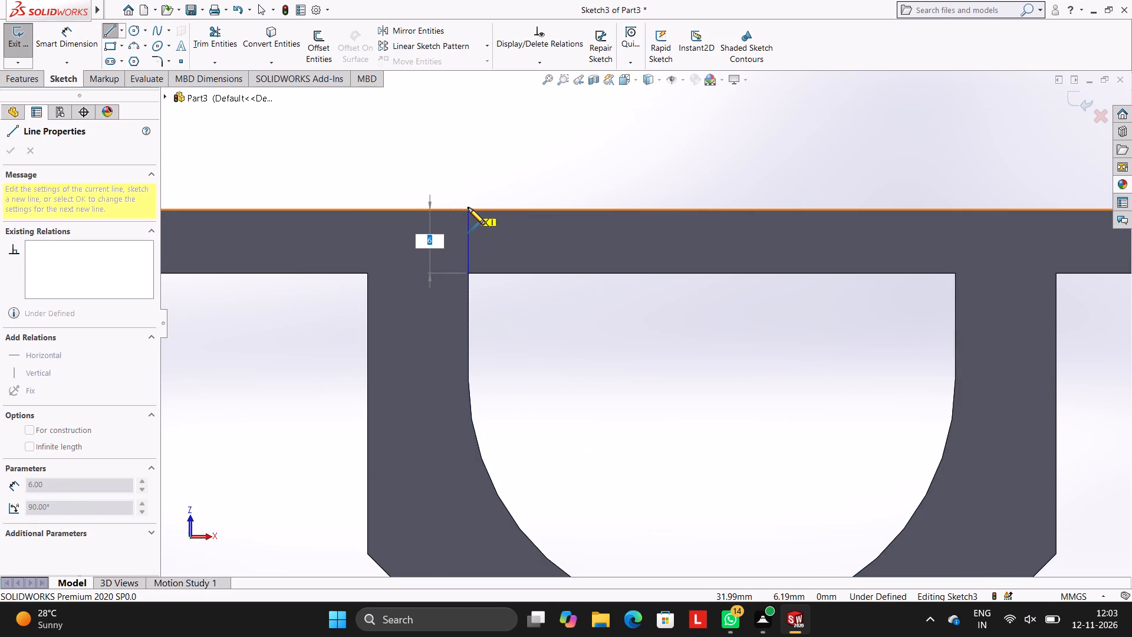
click(469, 208)
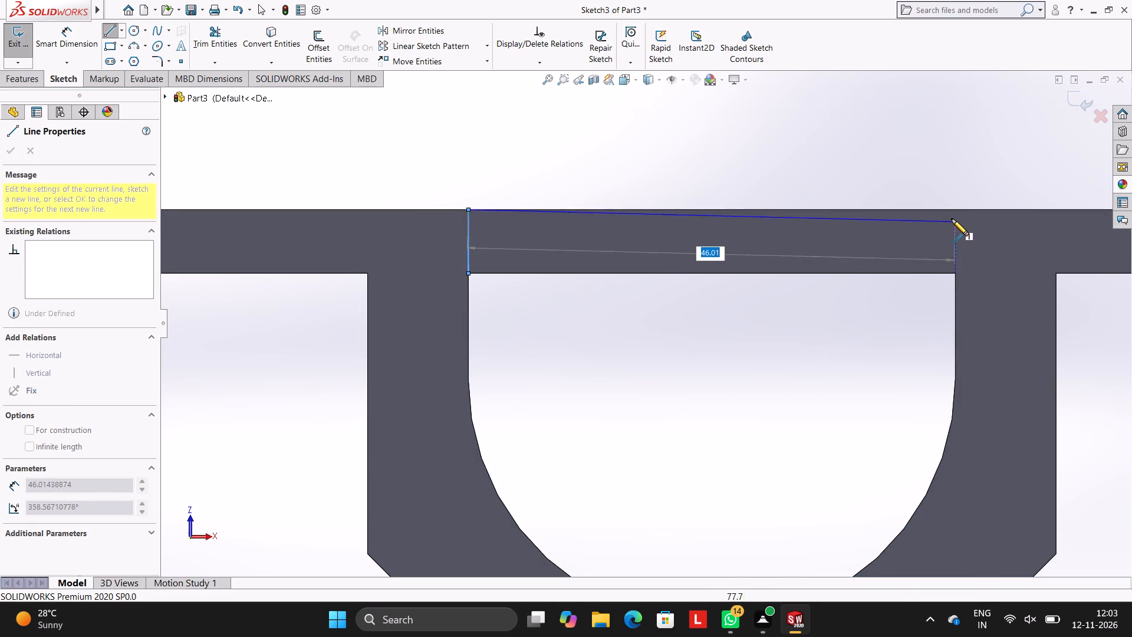
click(957, 209)
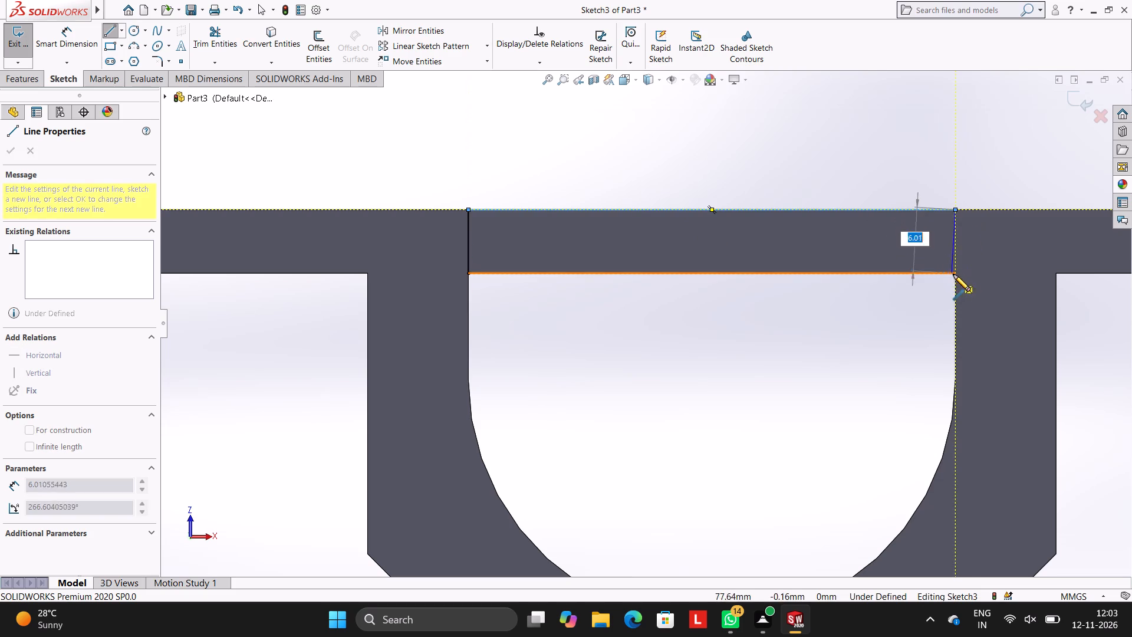
click(955, 272)
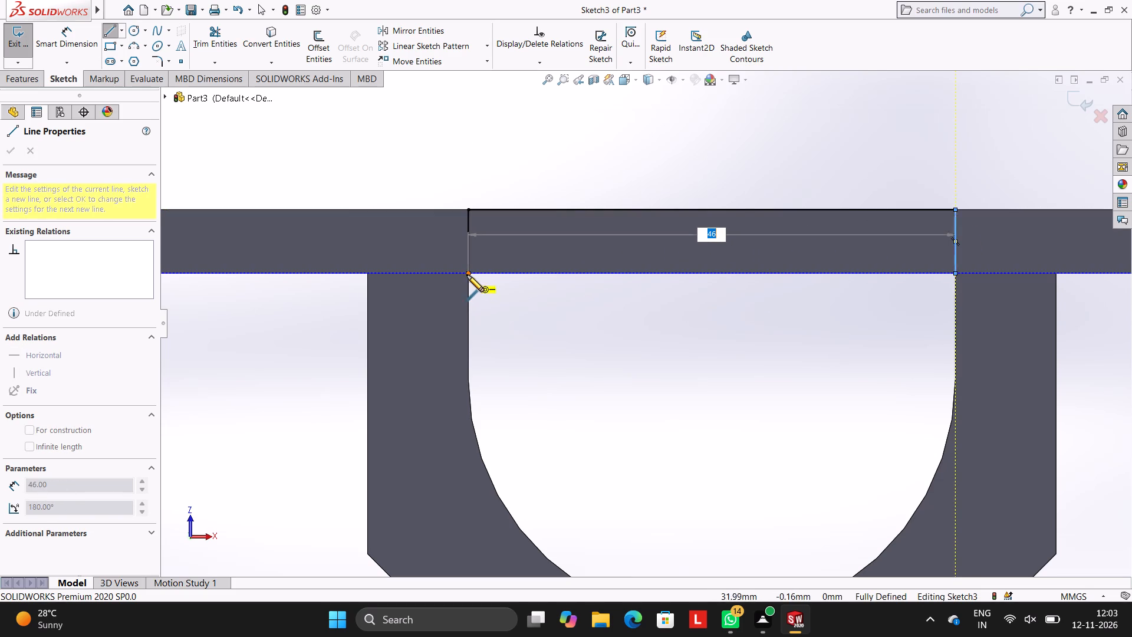
click(468, 274)
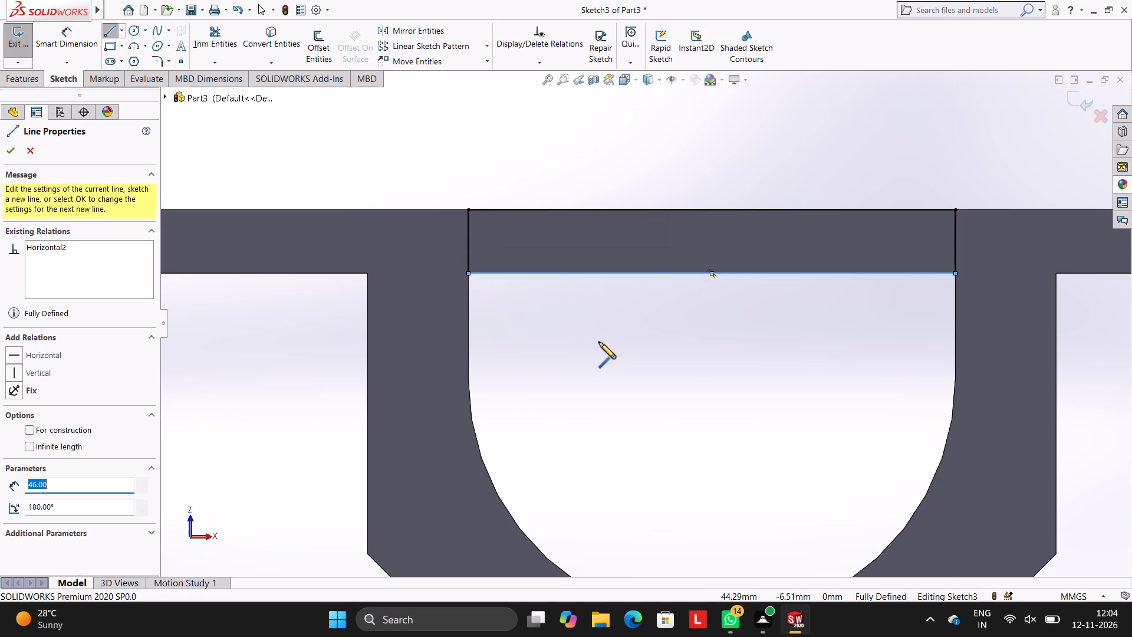
click(599, 342)
key(Escape)
key(Escape)
key(Escape)
scroll(776, 386, up, 2)
scroll(785, 372, down, 1)
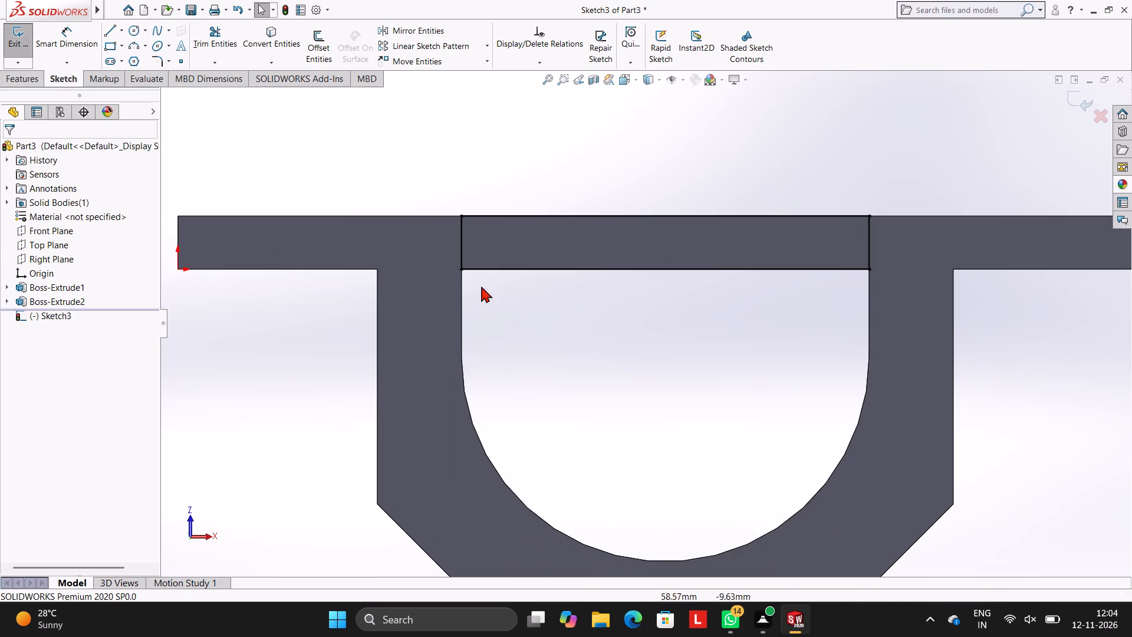
Cut-extrude the rectangle to a blind depth of 39 mm through the plate above the U-shaped opening.
click(28, 84)
click(190, 45)
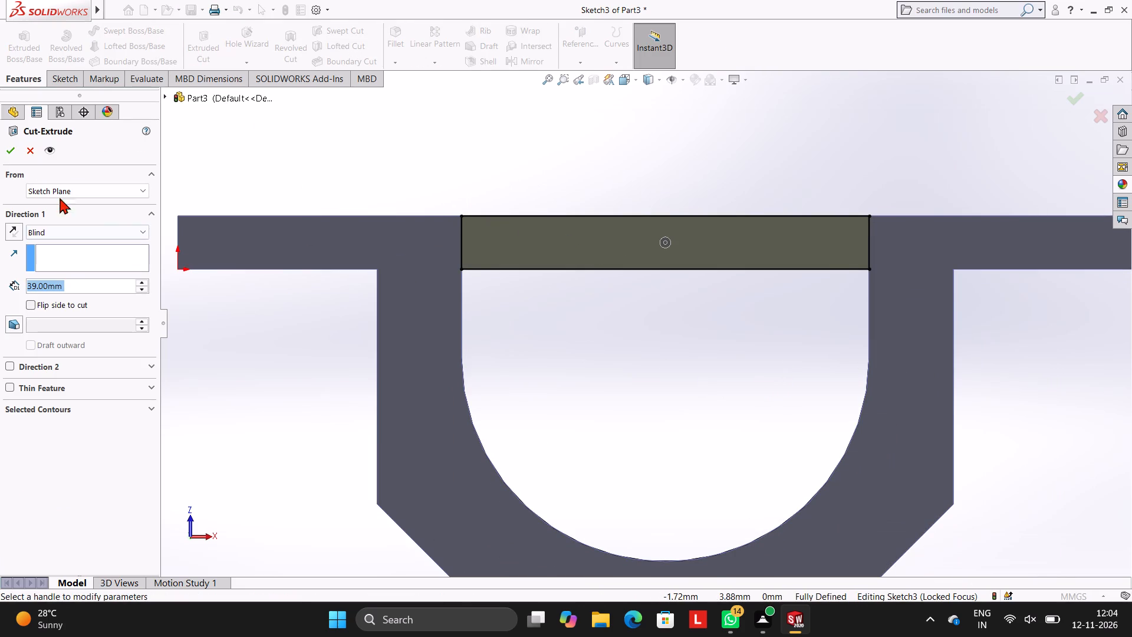
click(6, 152)
click(353, 170)
Examine the bracket's open U-shaped channel and its two flanges from several angles.
scroll(614, 310, up, 1)
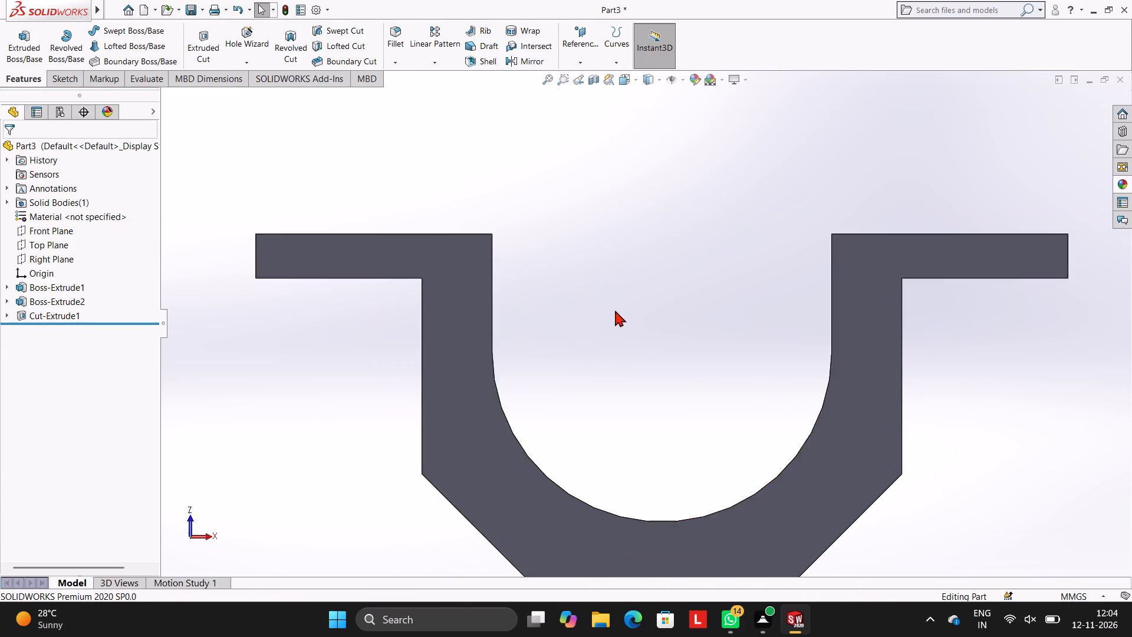
scroll(615, 310, up, 1)
middle_drag(685, 304, 690, 366)
scroll(690, 366, up, 3)
middle_drag(743, 336, 709, 323)
scroll(718, 327, up, 1)
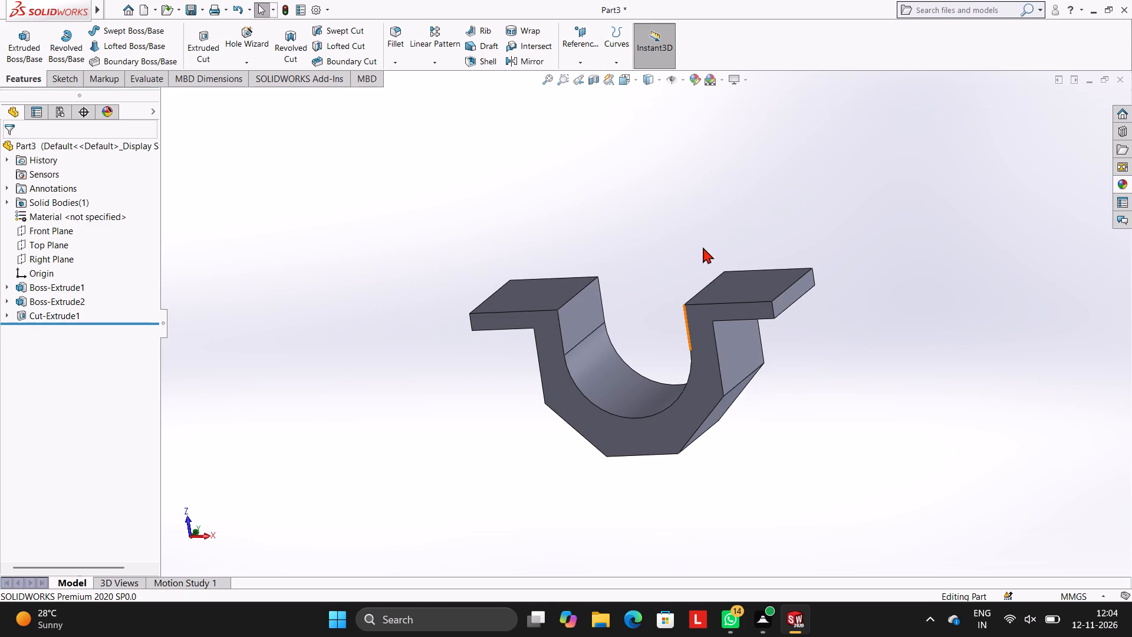
middle_drag(706, 248, 728, 229)
scroll(764, 280, up, 3)
middle_drag(814, 259, 848, 245)
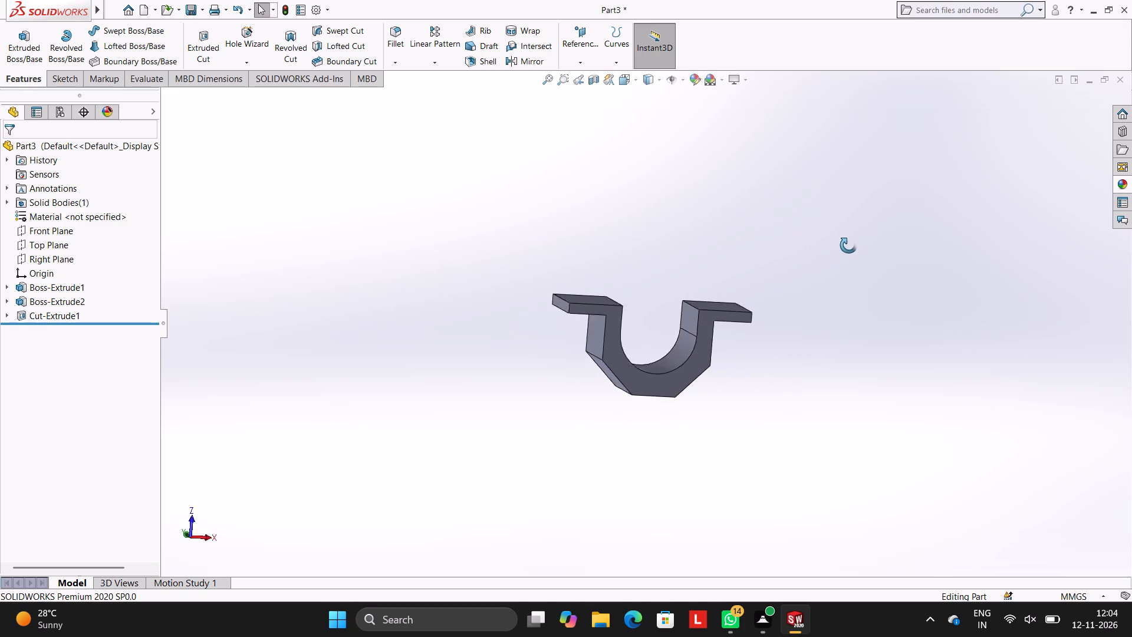
middle_drag(848, 245, 809, 220)
middle_drag(668, 252, 635, 329)
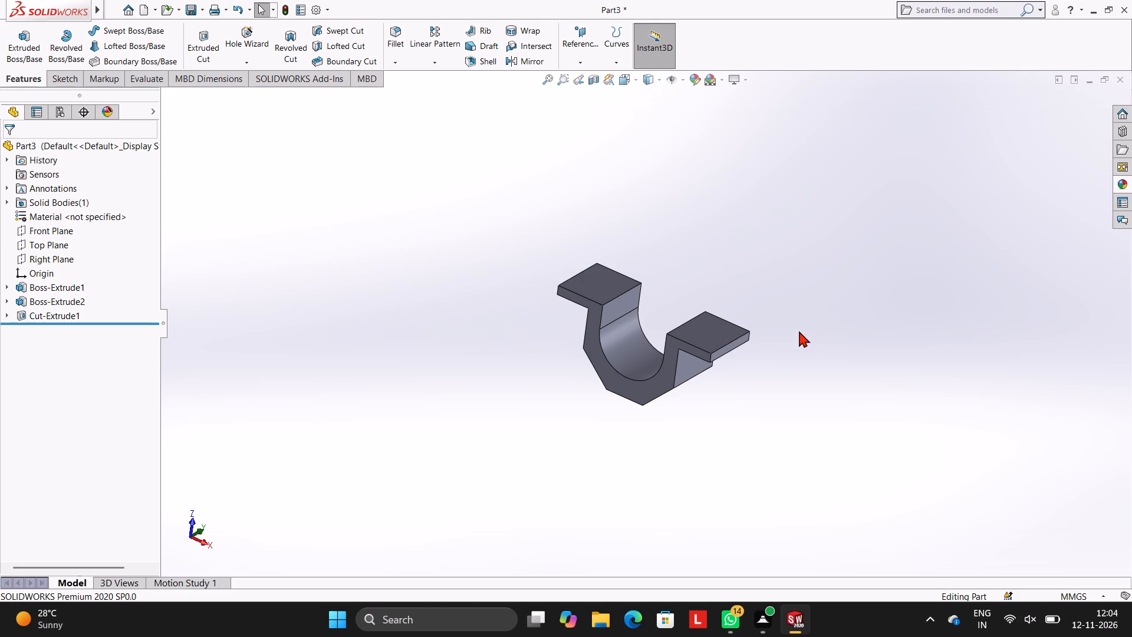
middle_drag(795, 307, 792, 429)
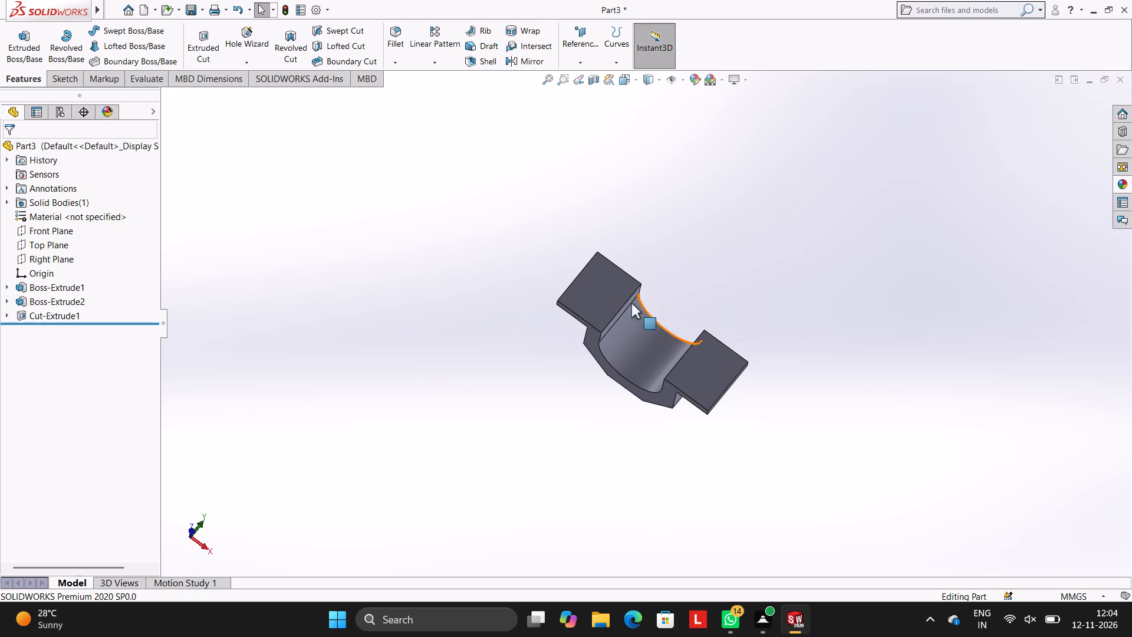
On the left flange's top face, sketch two vertically aligned 8 mm diameter circles centred about 15 mm from the outer edge.
click(606, 288)
click(657, 255)
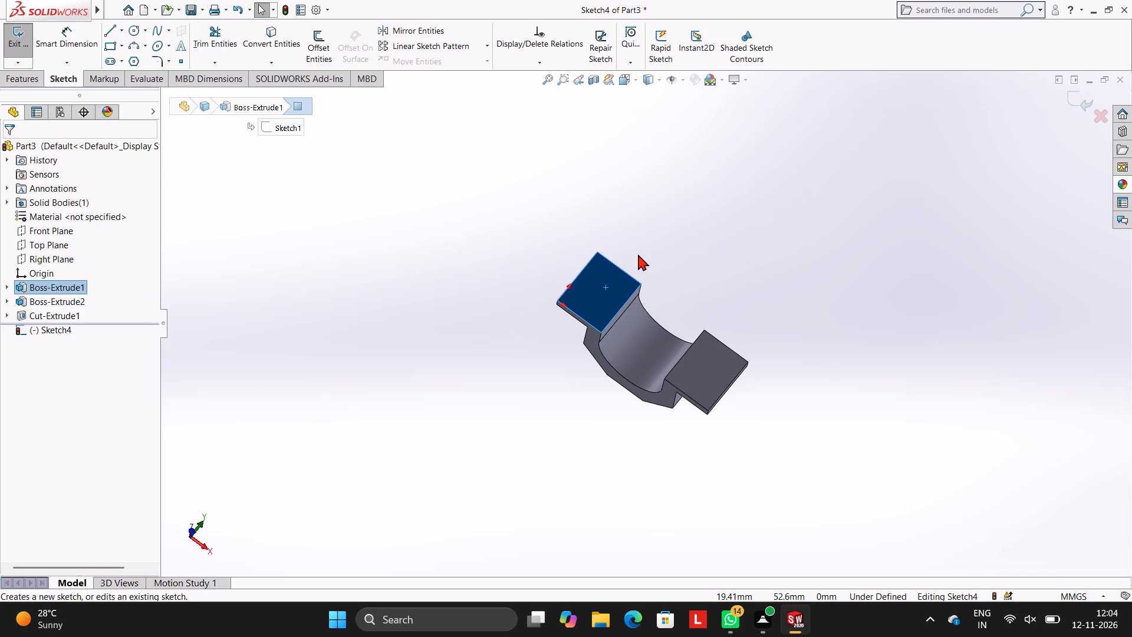
key(ctrl+8)
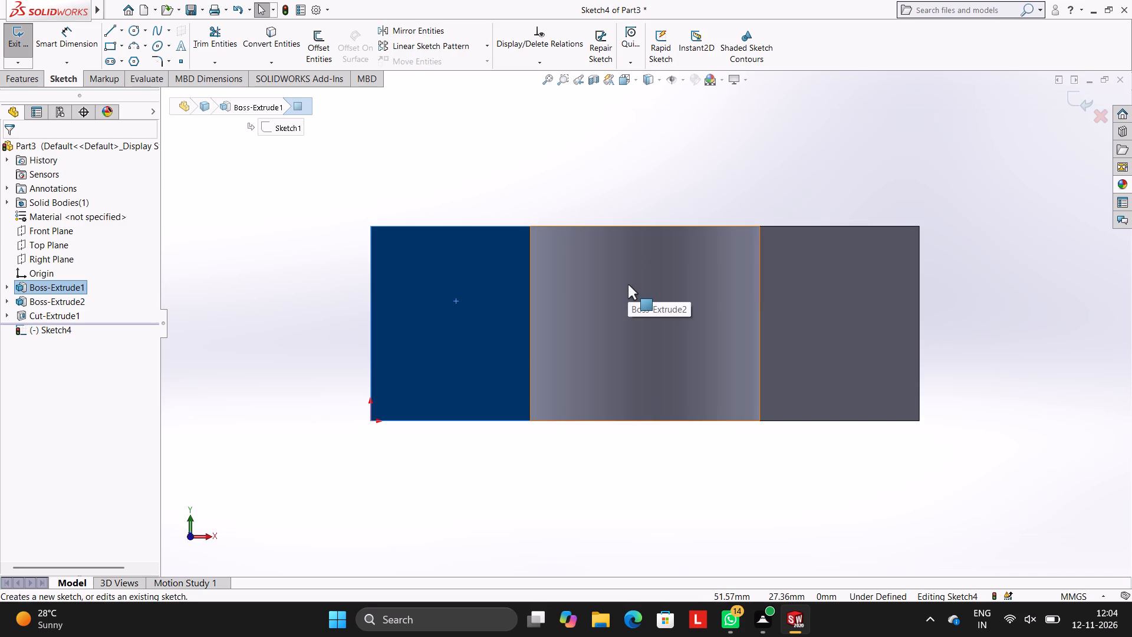
click(135, 29)
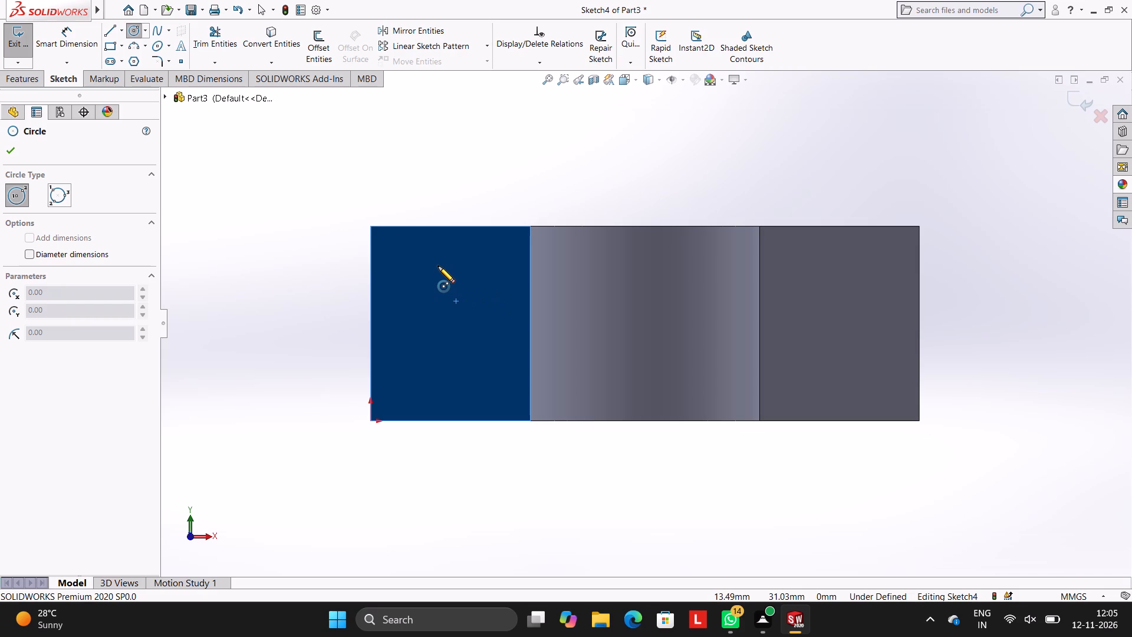
click(89, 254)
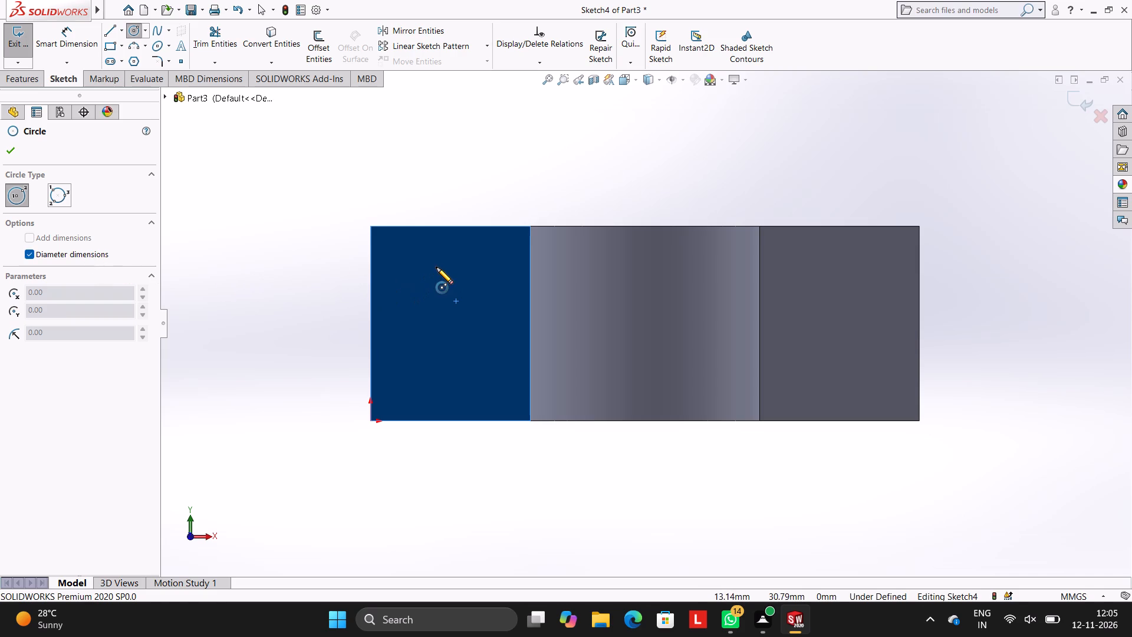
click(445, 272)
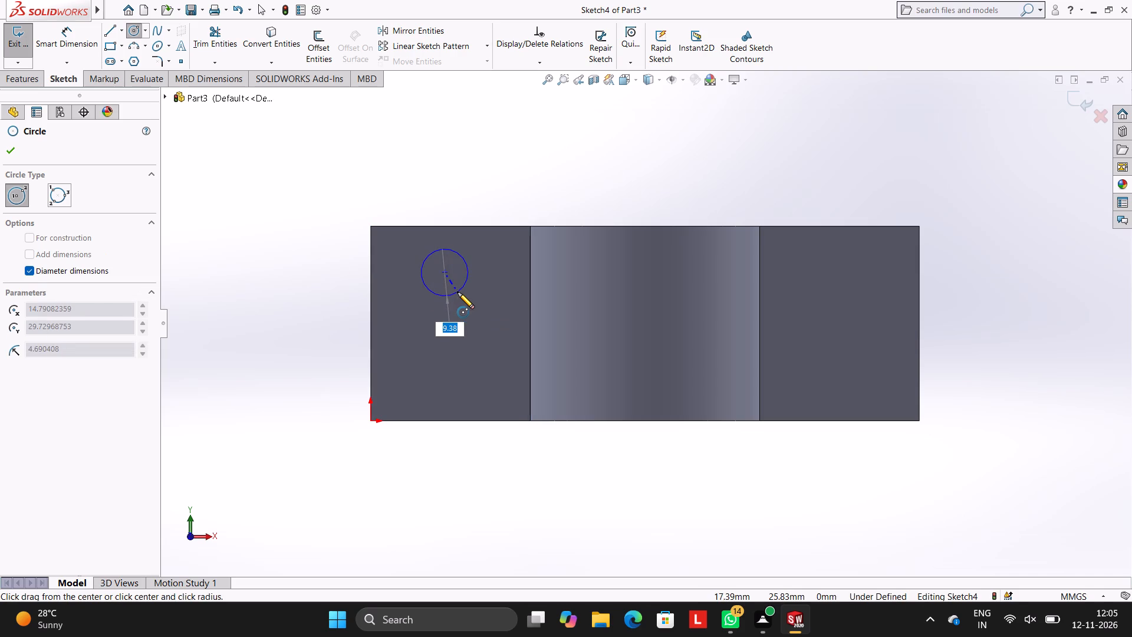
key(8)
key(Return)
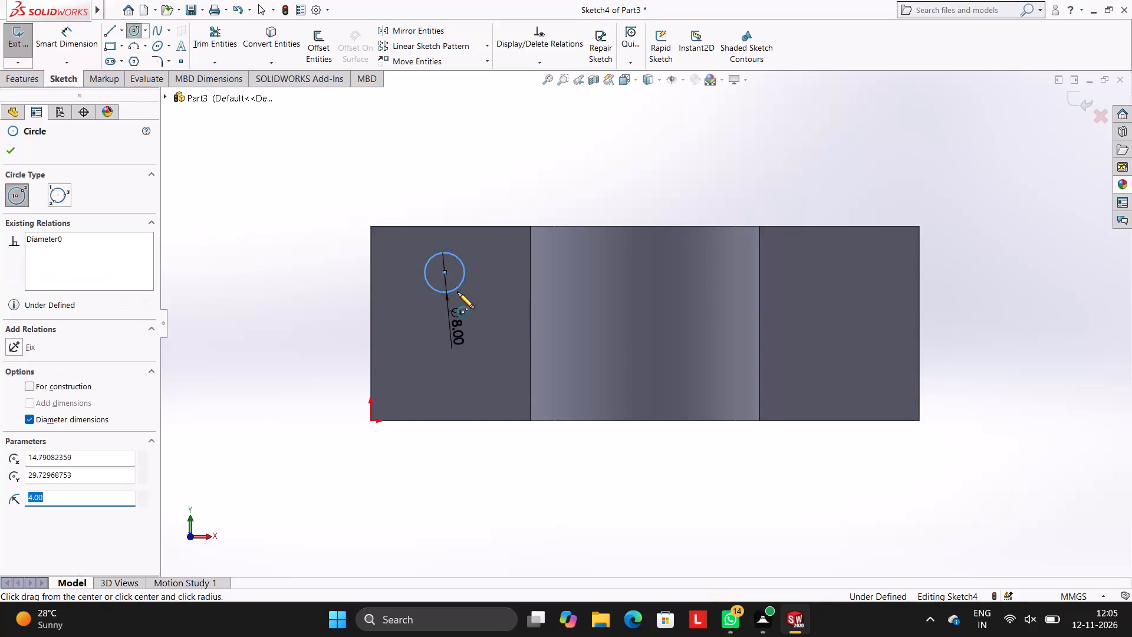
click(443, 369)
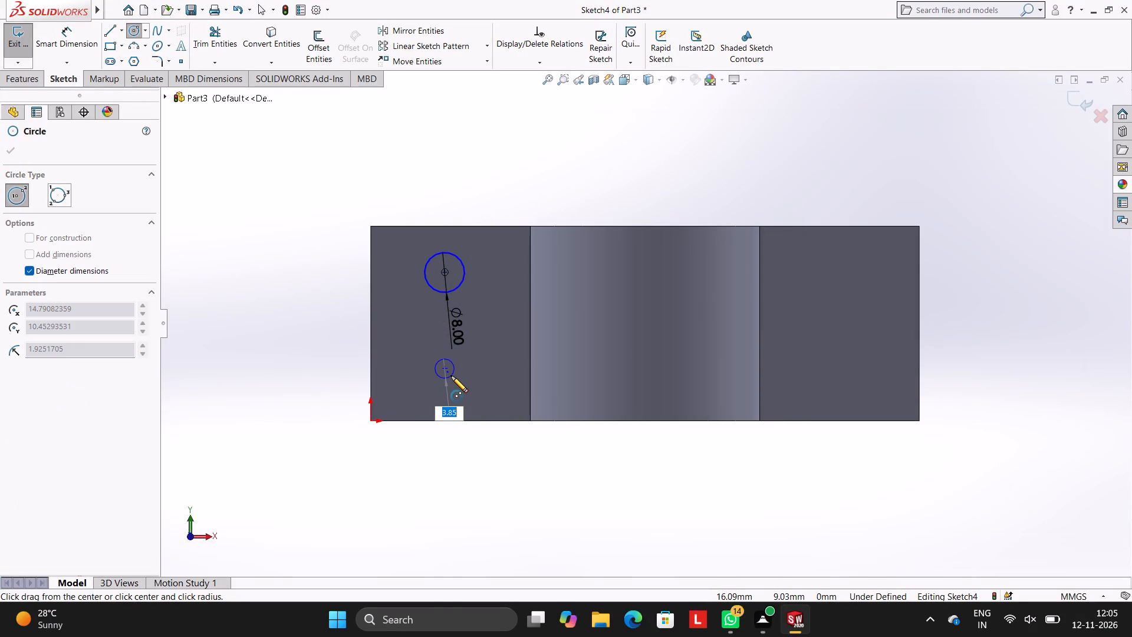
key(8)
key(Return)
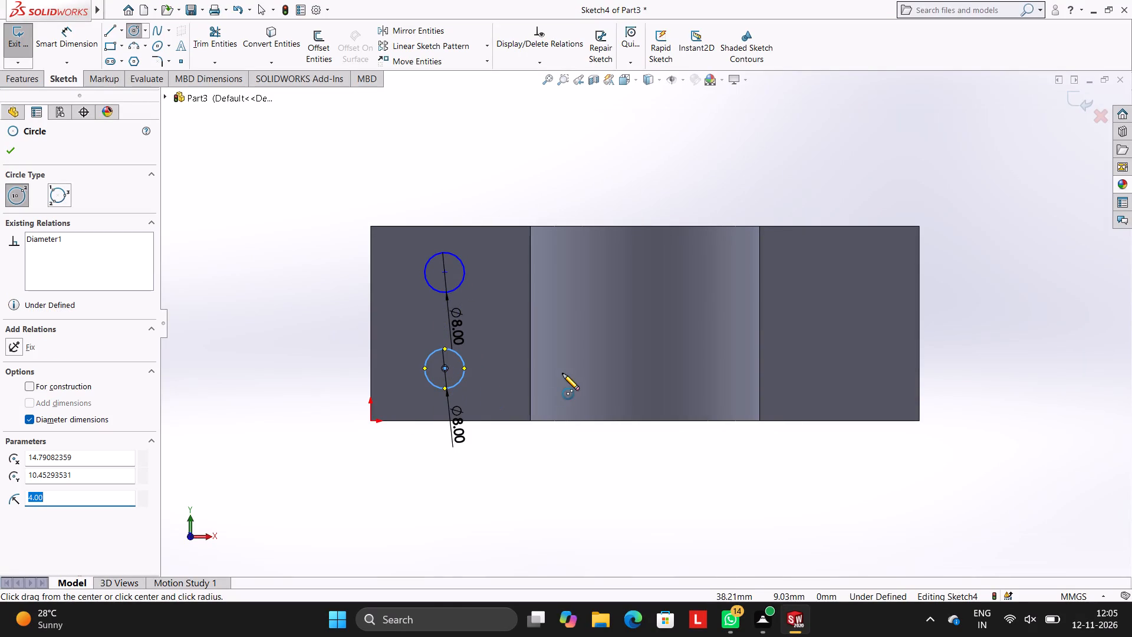
Sketch two 8 mm diameter circles on the right flange, level with the left flange's circles and about 93 mm from the origin in X.
click(833, 271)
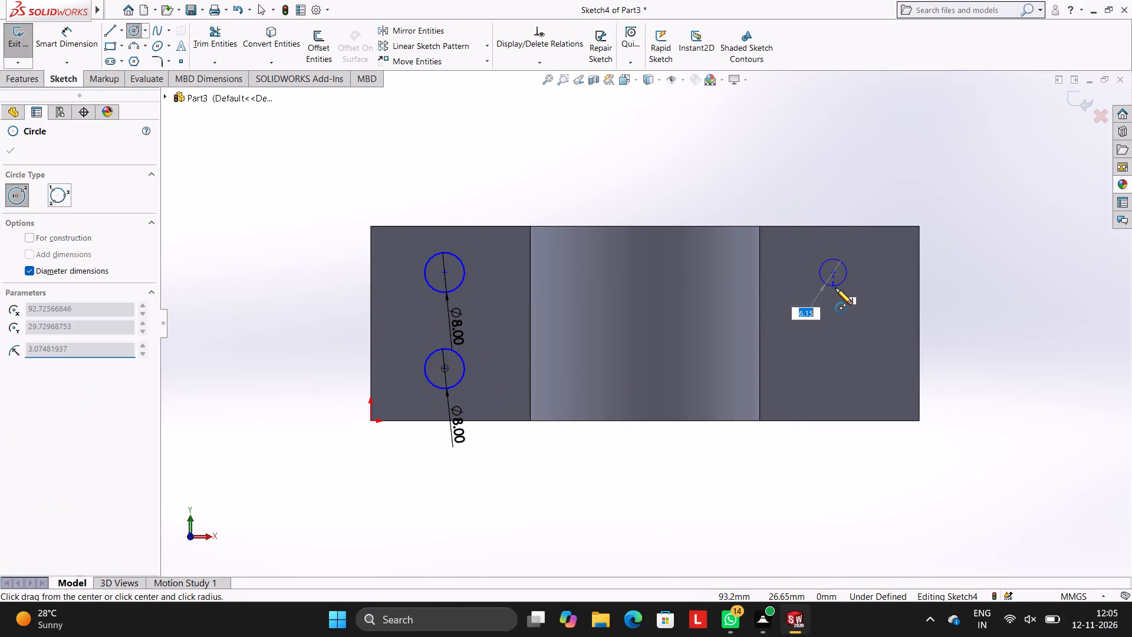
key(8)
key(Return)
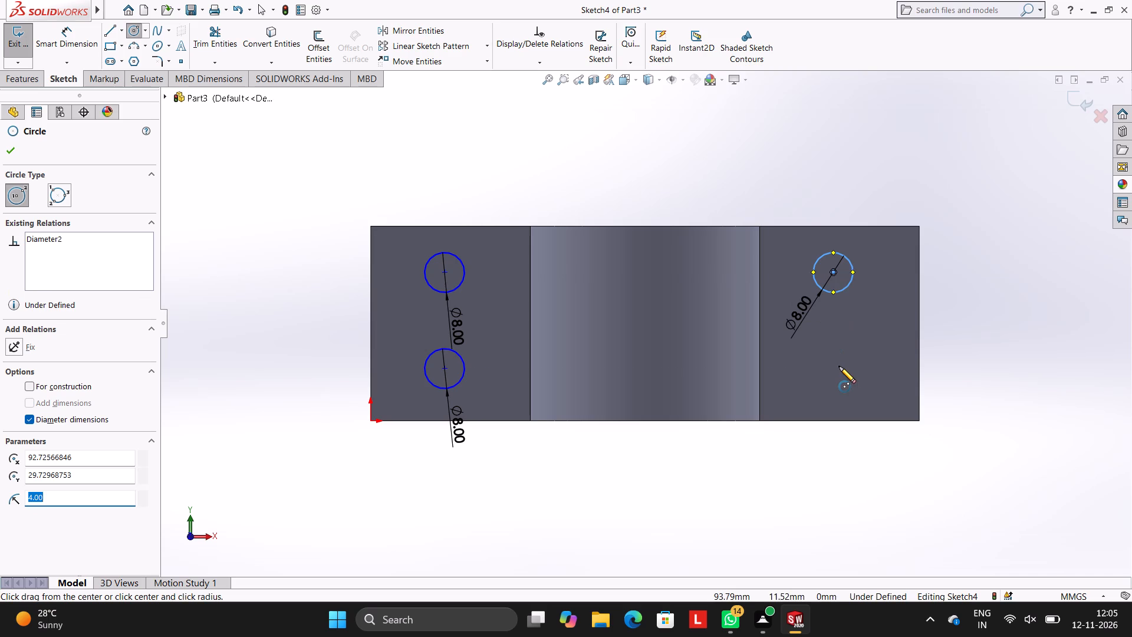
click(834, 366)
key(8)
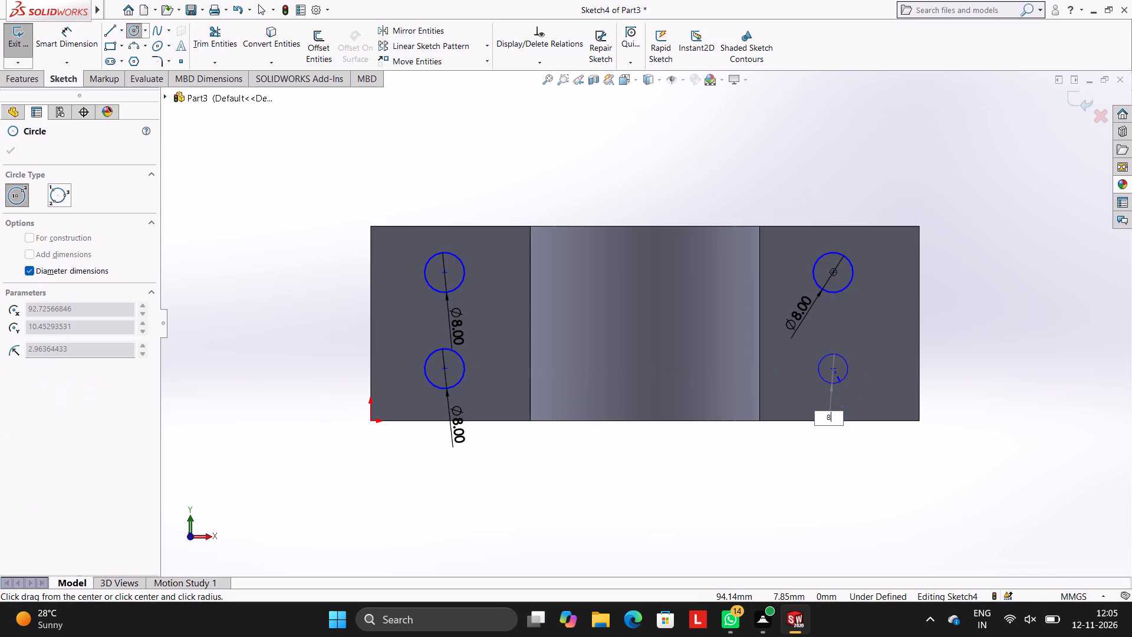
key(Return)
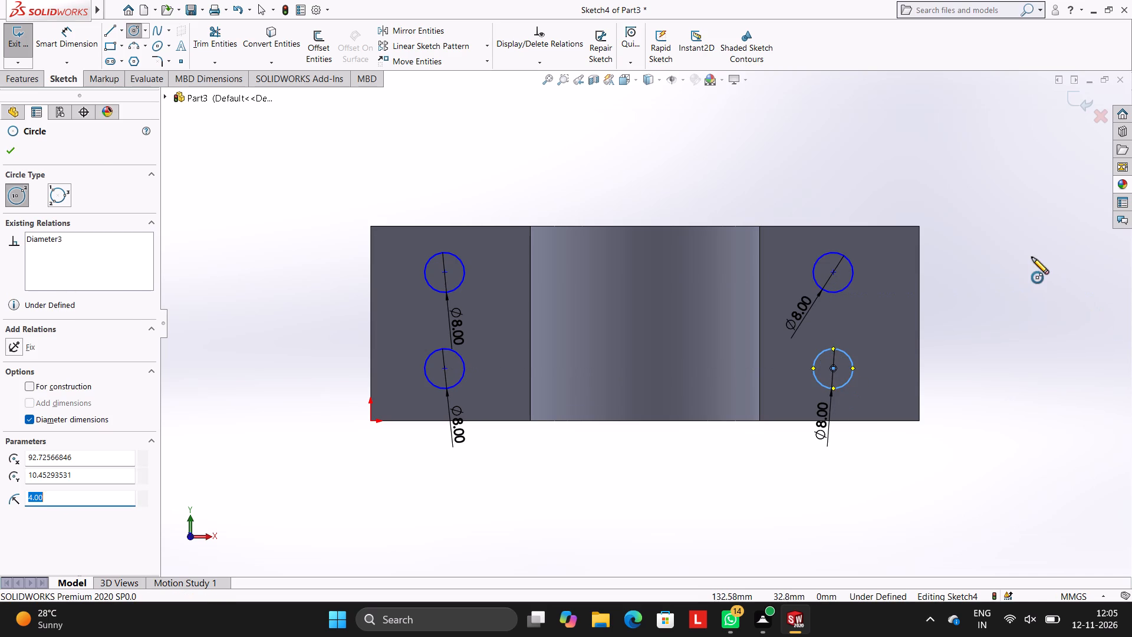
key(Escape)
key(Escape)
key(Escape)
key(Escape)
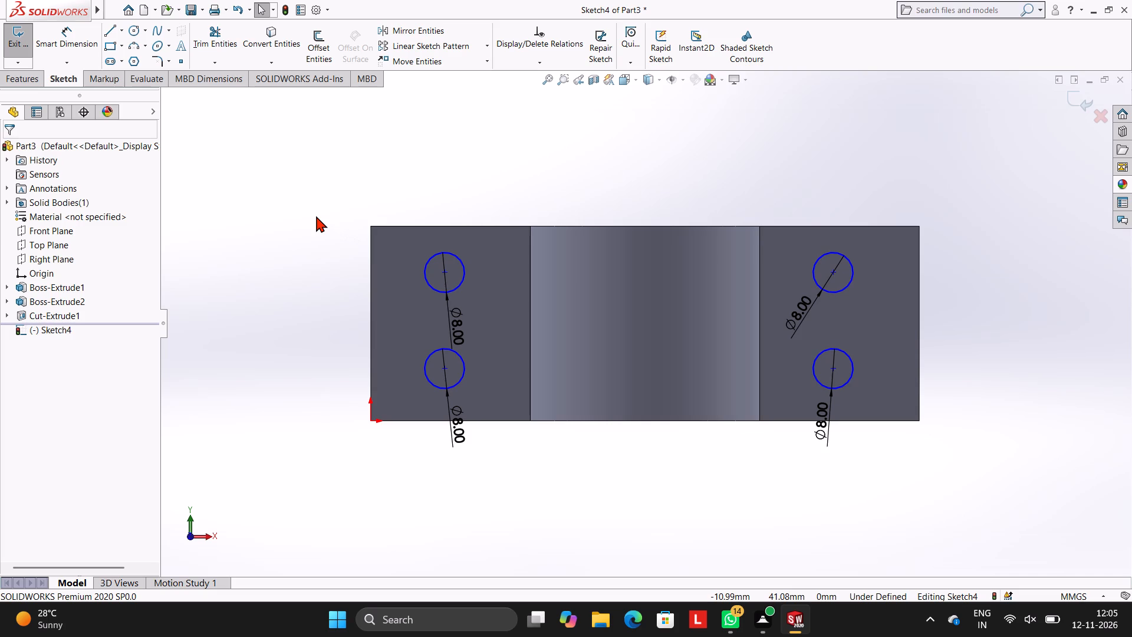
Sketch a 39 mm vertical line across the middle of the channel, joining the midpoints of its upper and lower edges.
click(75, 34)
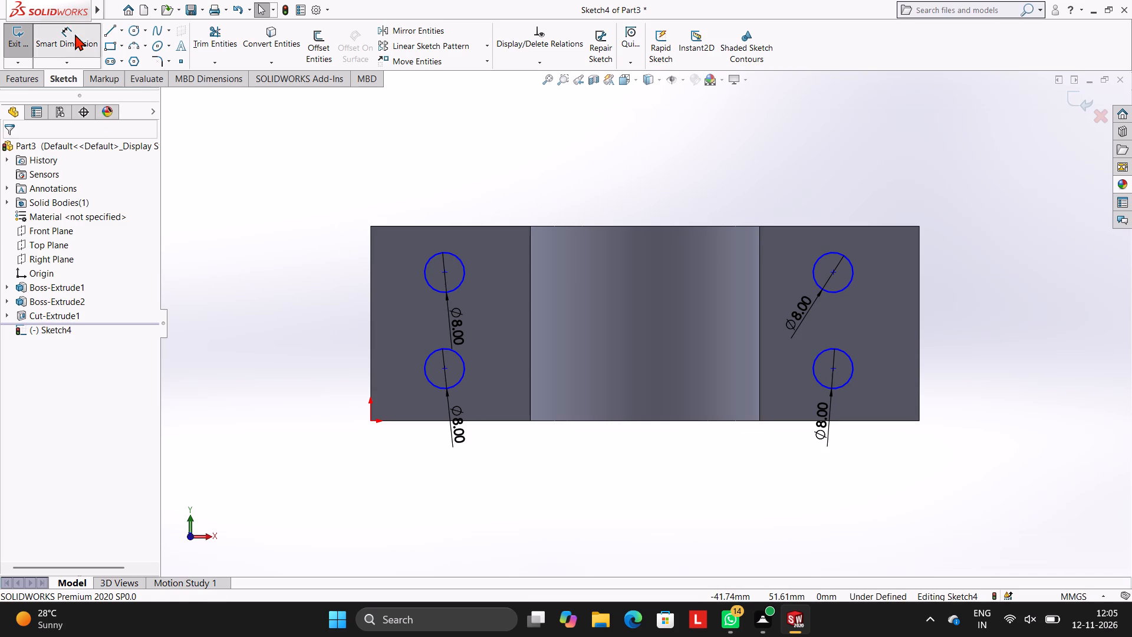
click(644, 226)
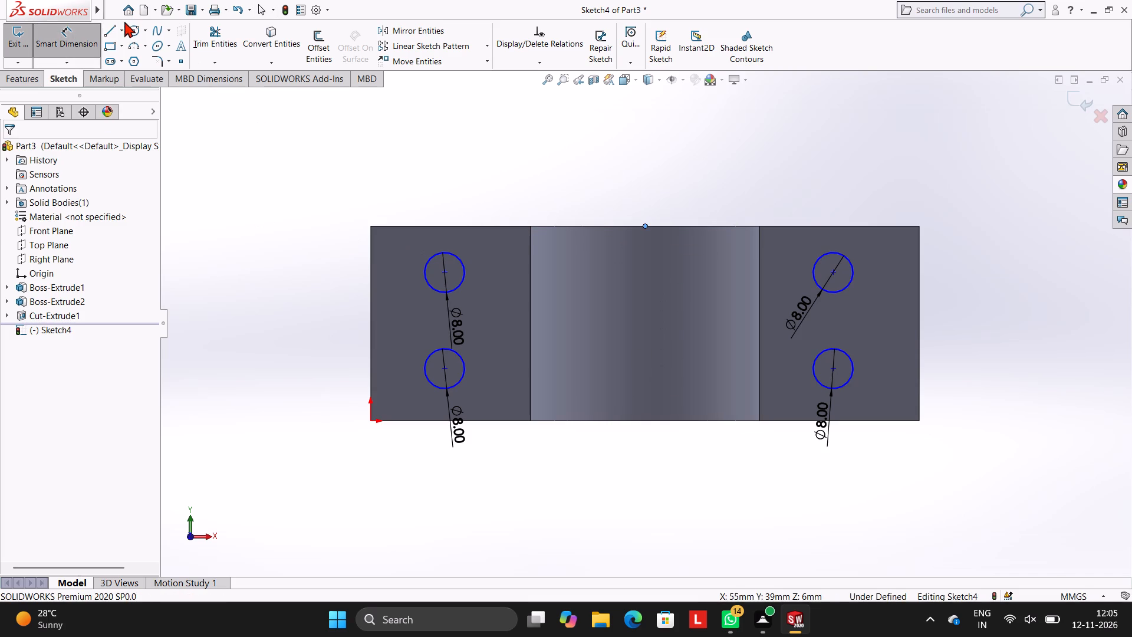
click(111, 31)
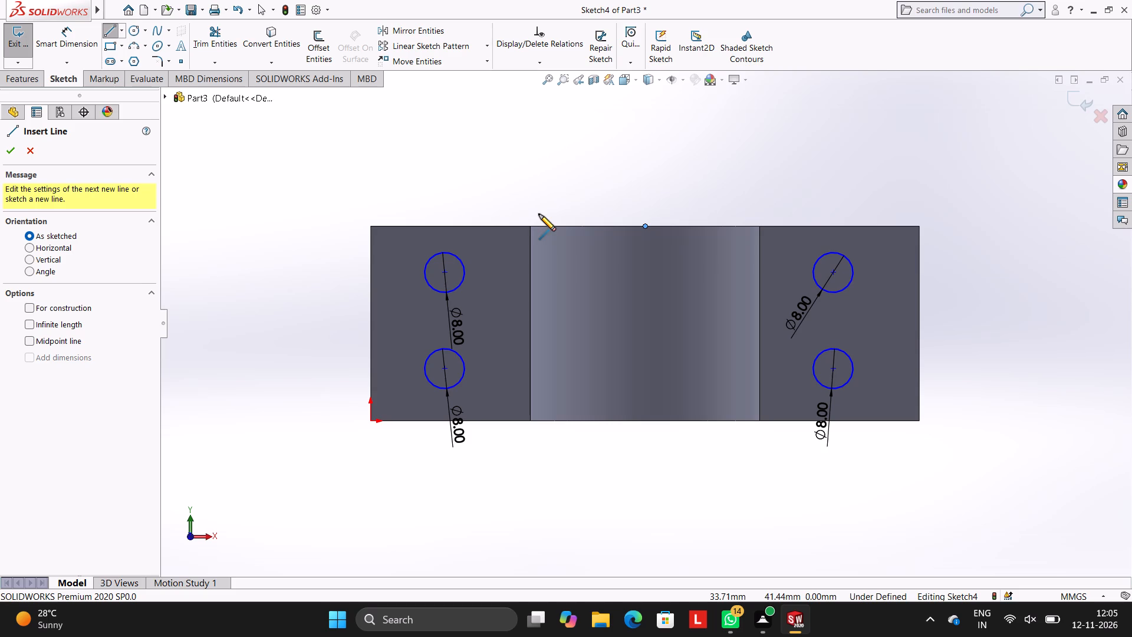
click(646, 226)
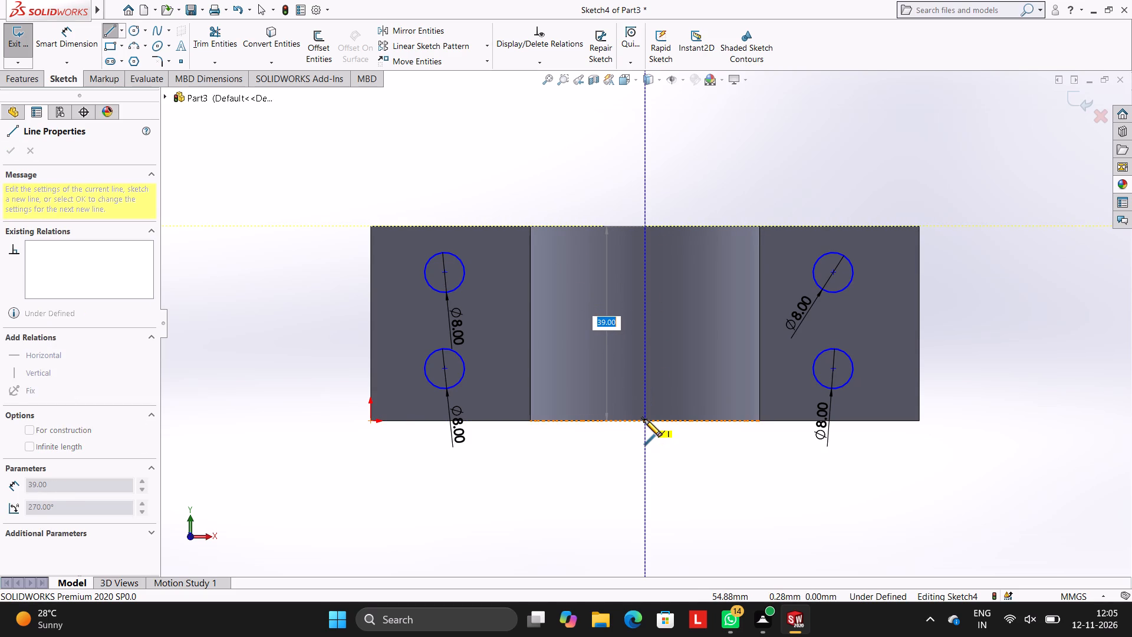
click(644, 419)
key(Escape)
key(Escape)
key(Escape)
key(Escape)
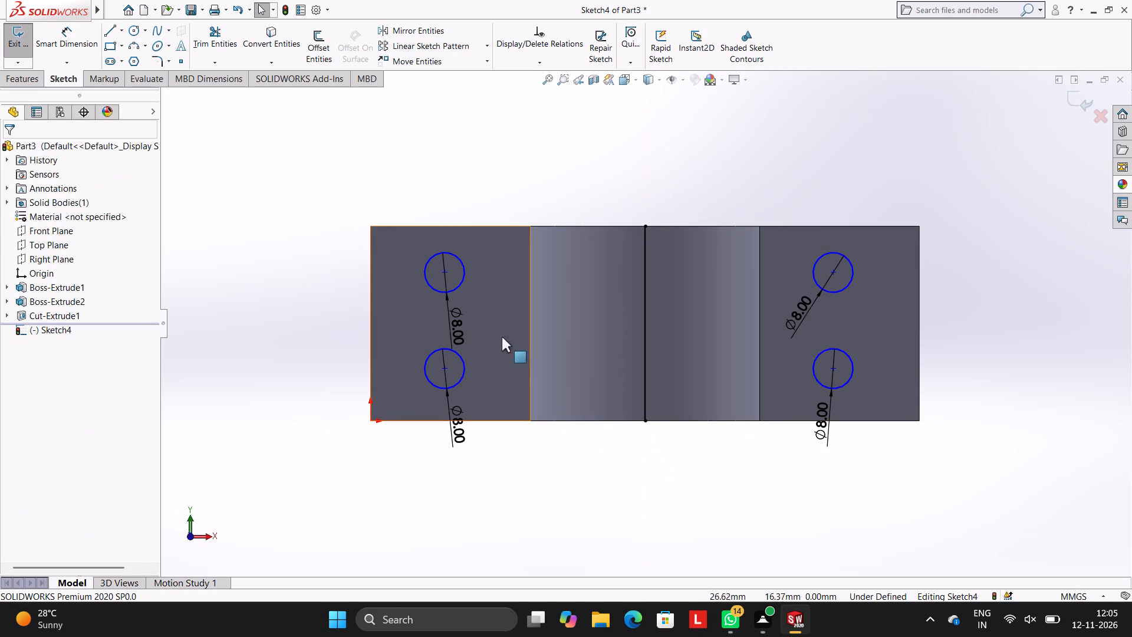
Dimension the left flange's upper circle centre 40 mm horizontally from the vertical centre line.
scroll(681, 238, down, 4)
scroll(581, 235, down, 3)
scroll(611, 297, up, 4)
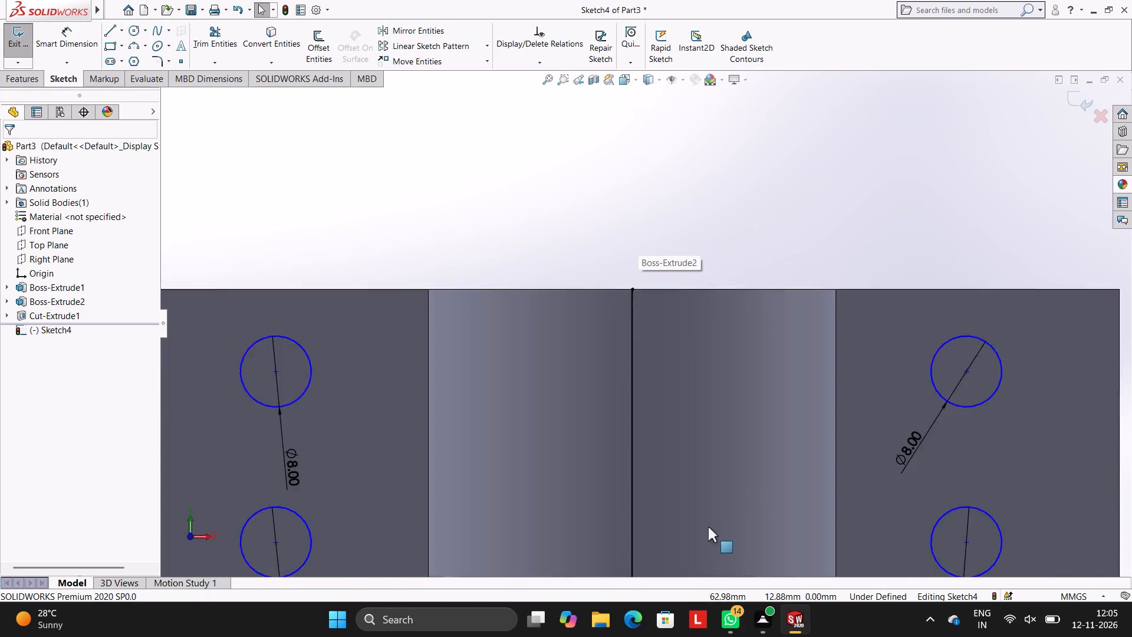
scroll(708, 527, up, 6)
scroll(668, 416, down, 3)
click(83, 40)
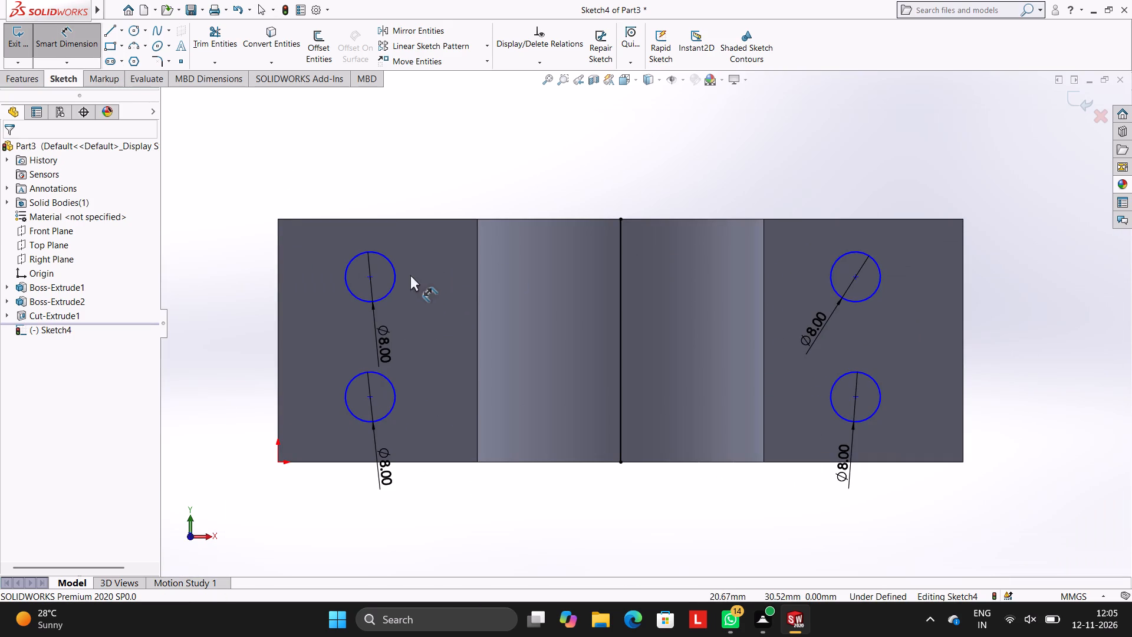
click(370, 277)
click(619, 287)
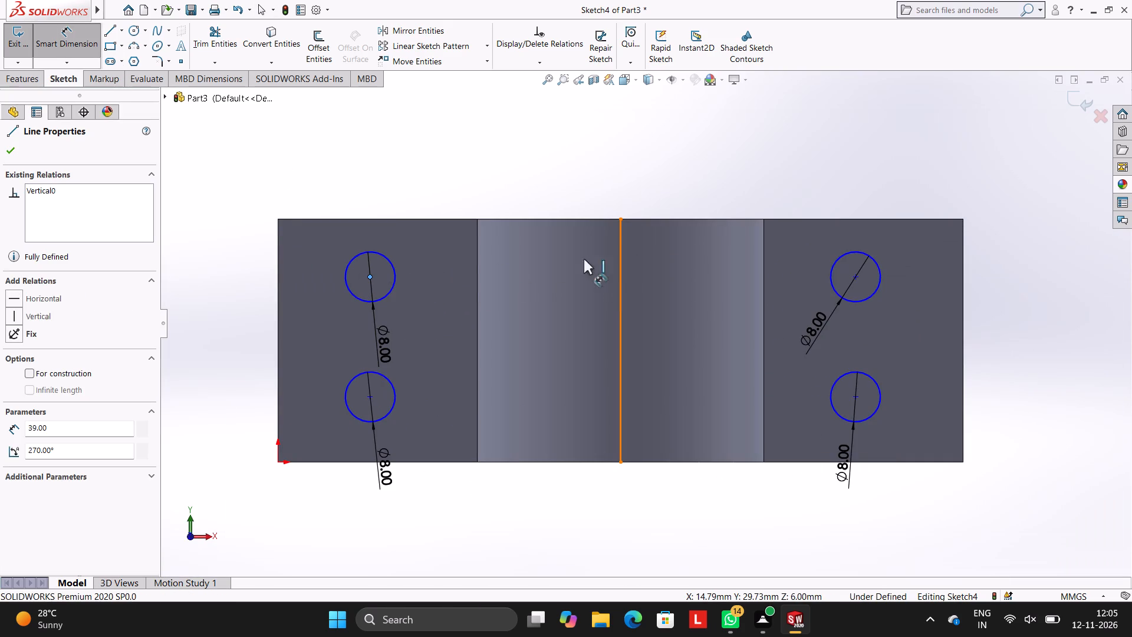
click(530, 150)
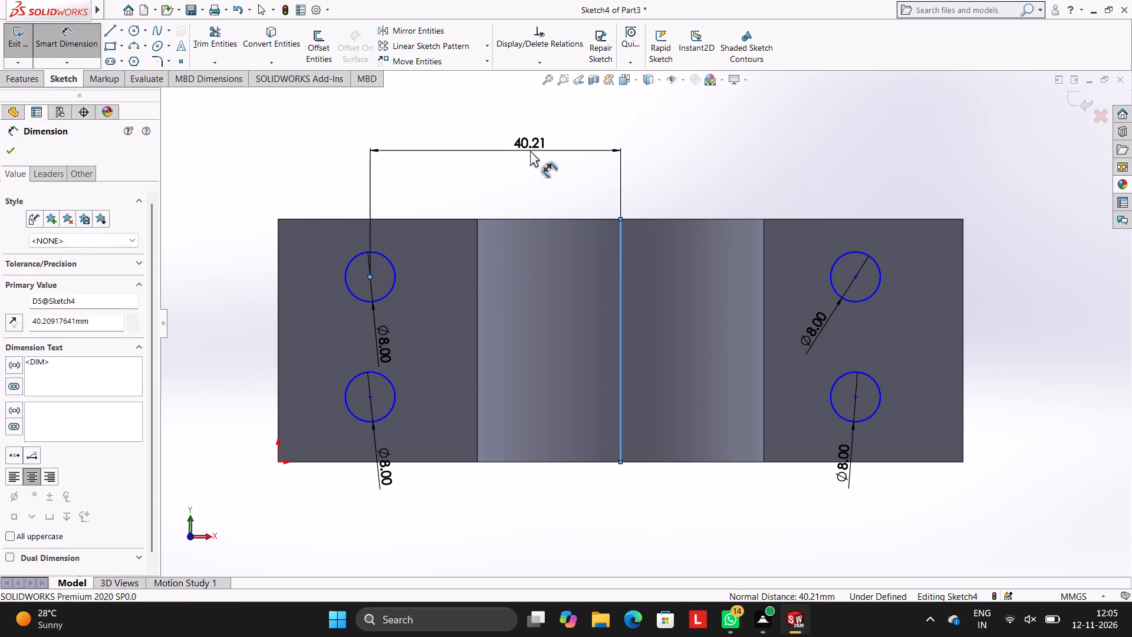
text(40)
key(Return)
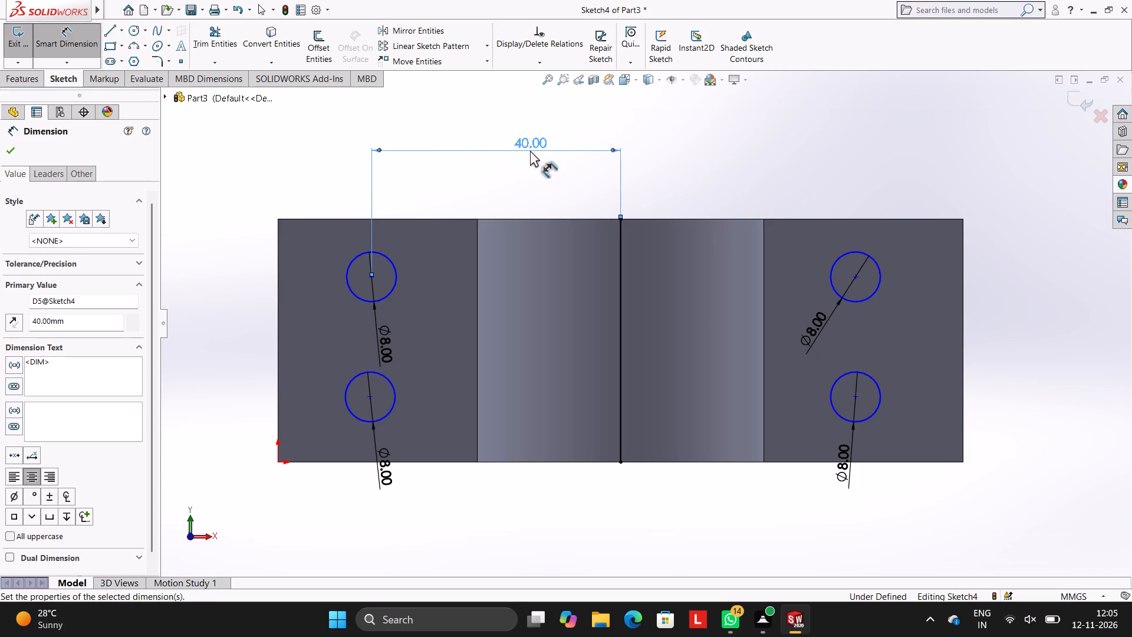
key(Escape)
key(Escape)
key(Escape)
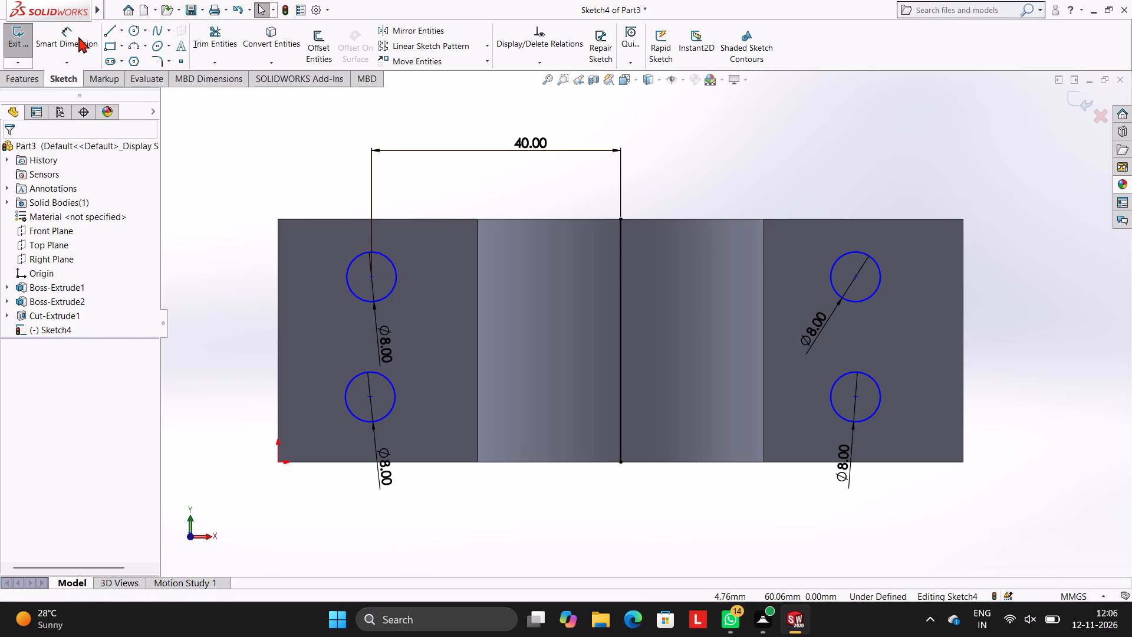
Dimension the left flange's lower circle centre 40 mm horizontally from the vertical centre line.
click(76, 38)
click(368, 396)
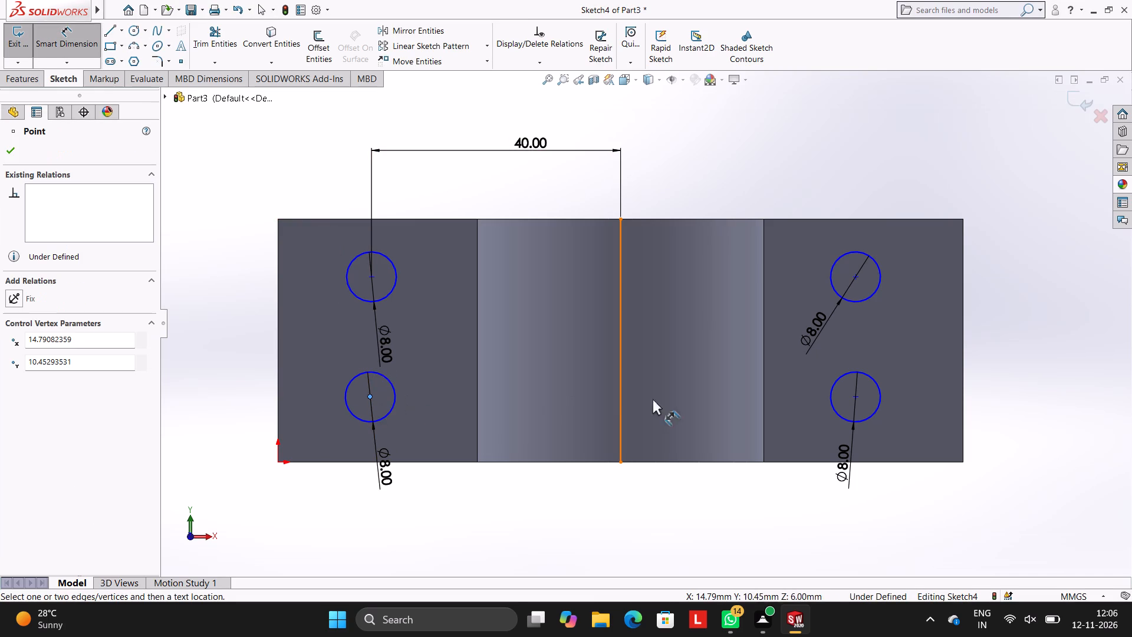
click(621, 409)
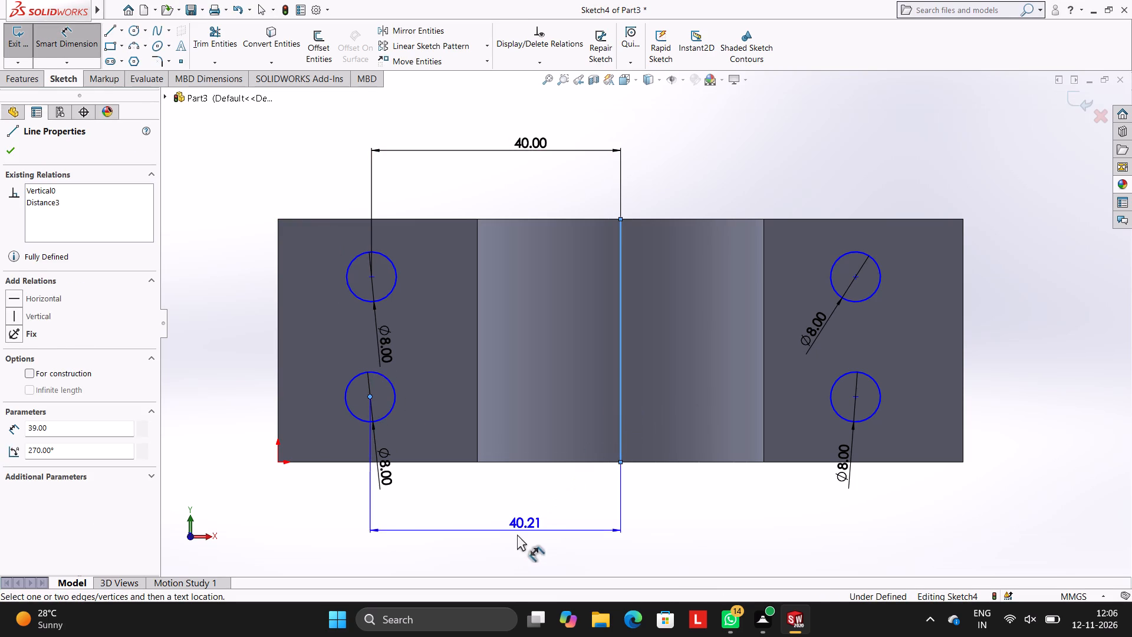
click(506, 536)
text(40)
key(Return)
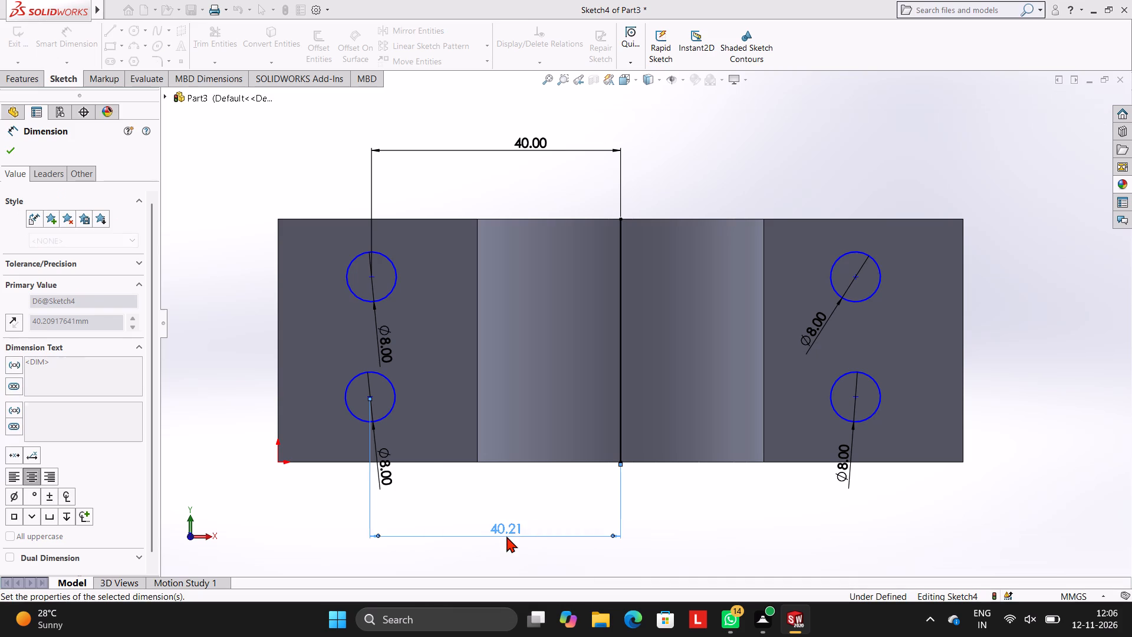
key(Escape)
key(Escape)
key(Escape)
Dimension the right flange's upper circle centre 40 mm horizontally from the vertical centre line.
click(77, 33)
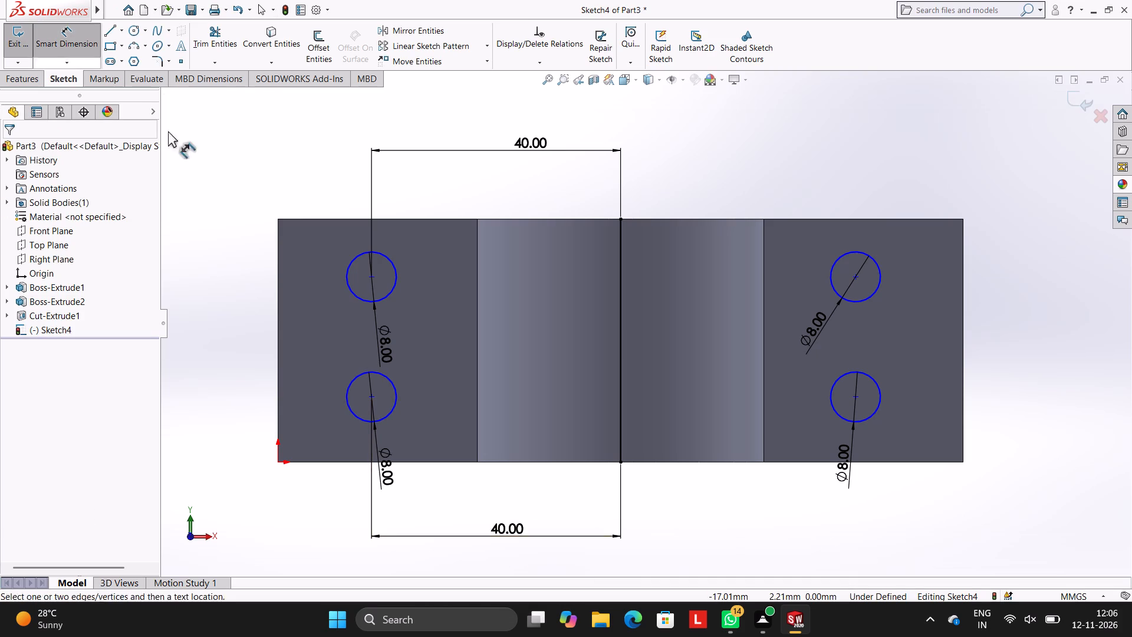
click(623, 333)
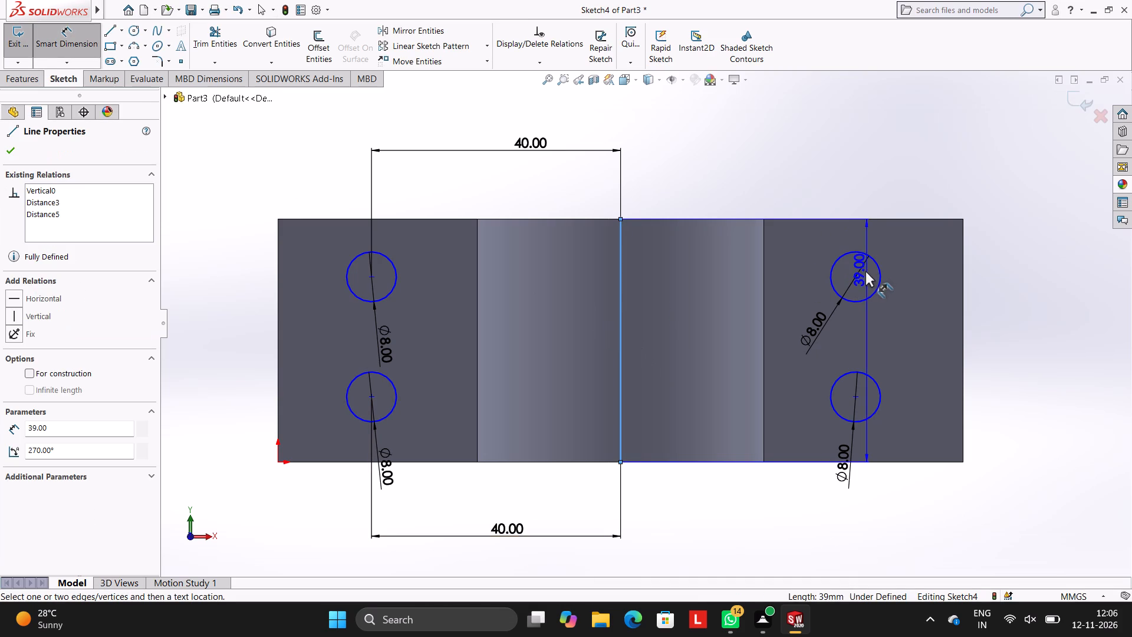
click(857, 277)
click(792, 147)
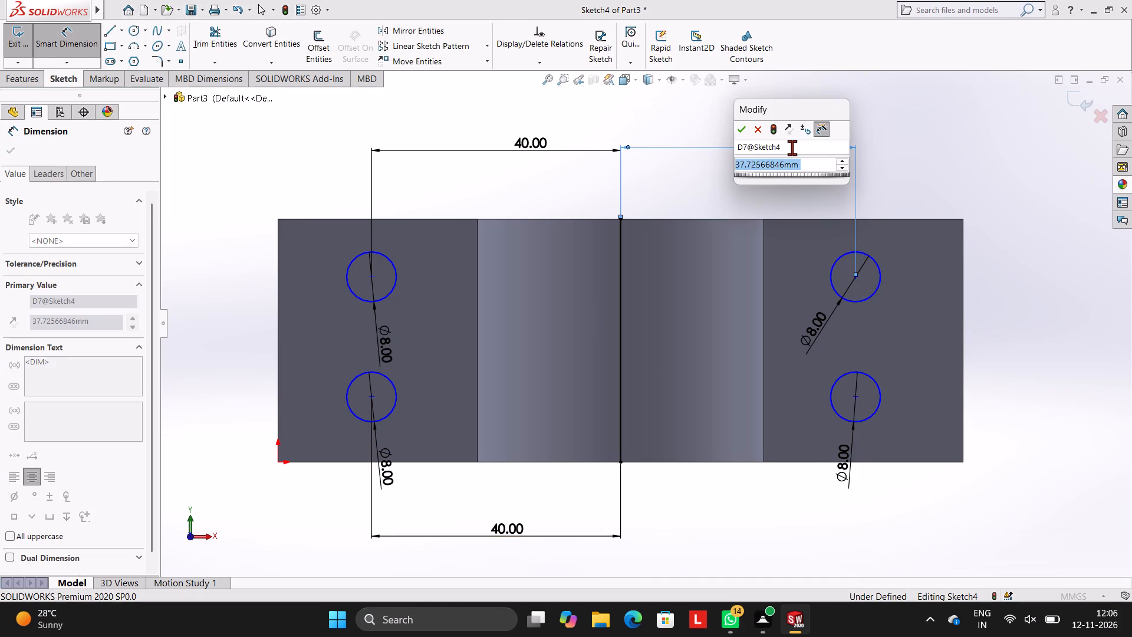
text(40)
key(Return)
key(Escape)
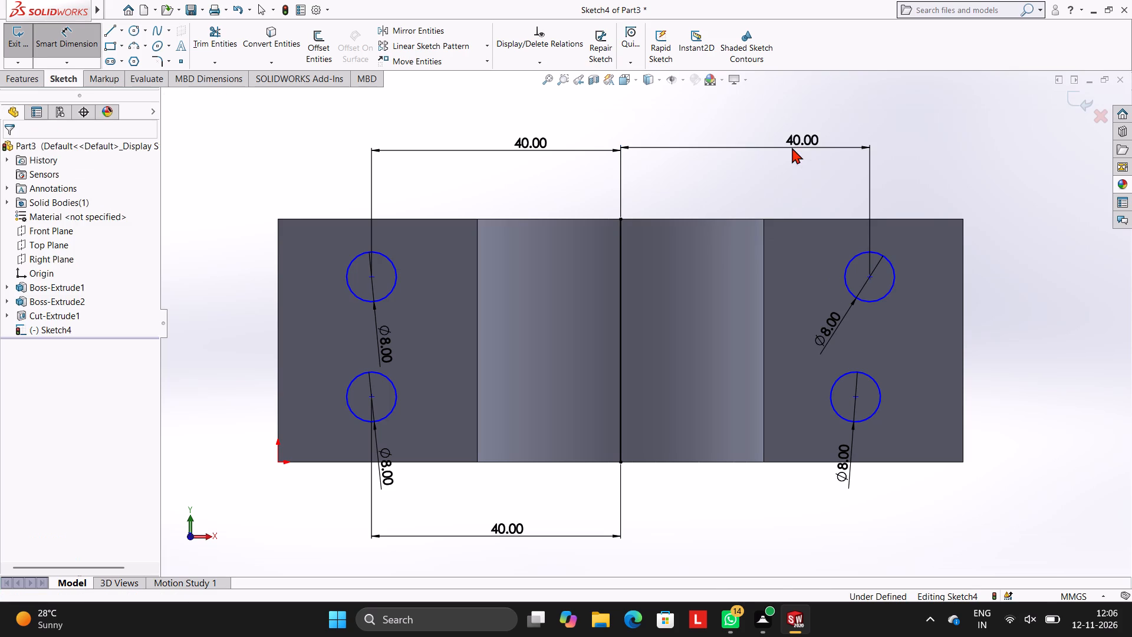
key(Escape)
key(Escape)
Dimension the right flange's lower circle centre 40 mm horizontally from the vertical centre line.
click(74, 37)
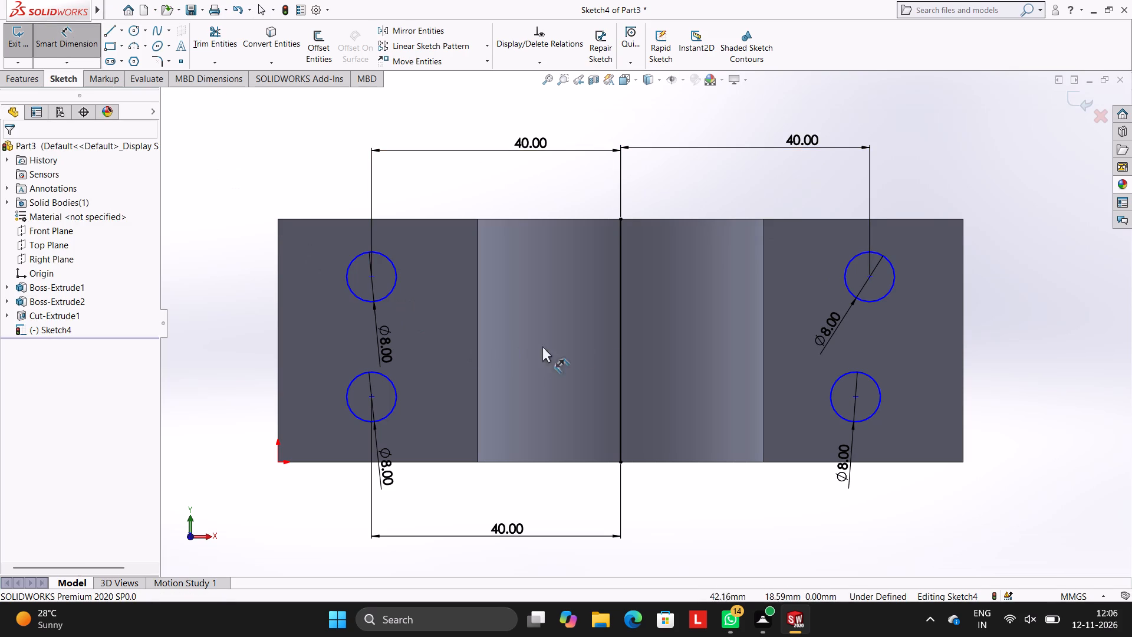
click(621, 347)
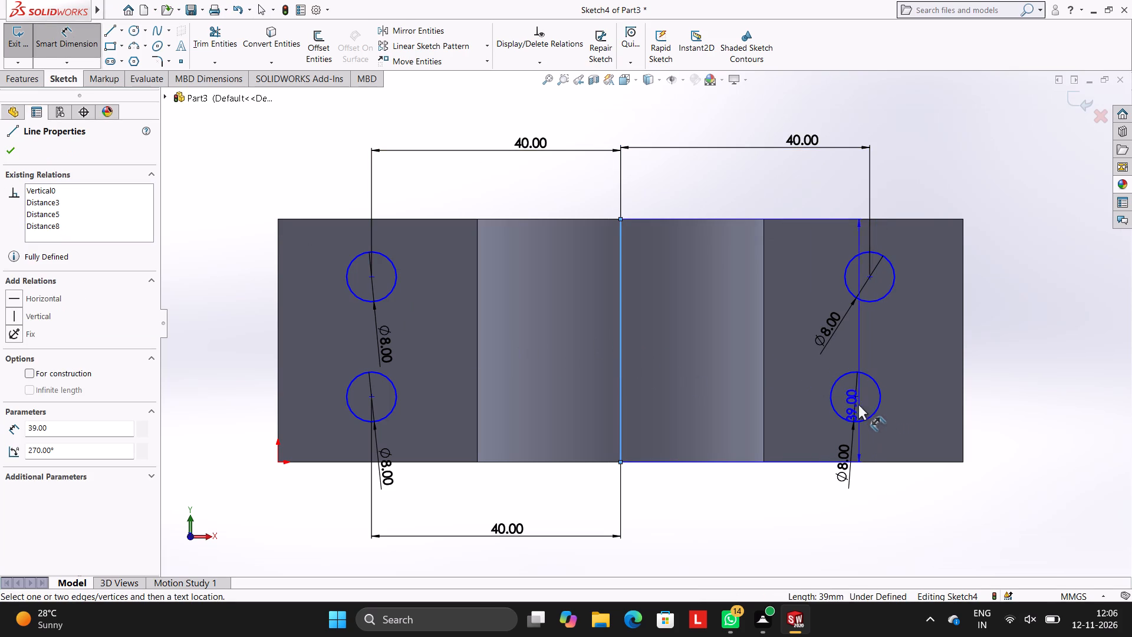
click(856, 396)
click(775, 184)
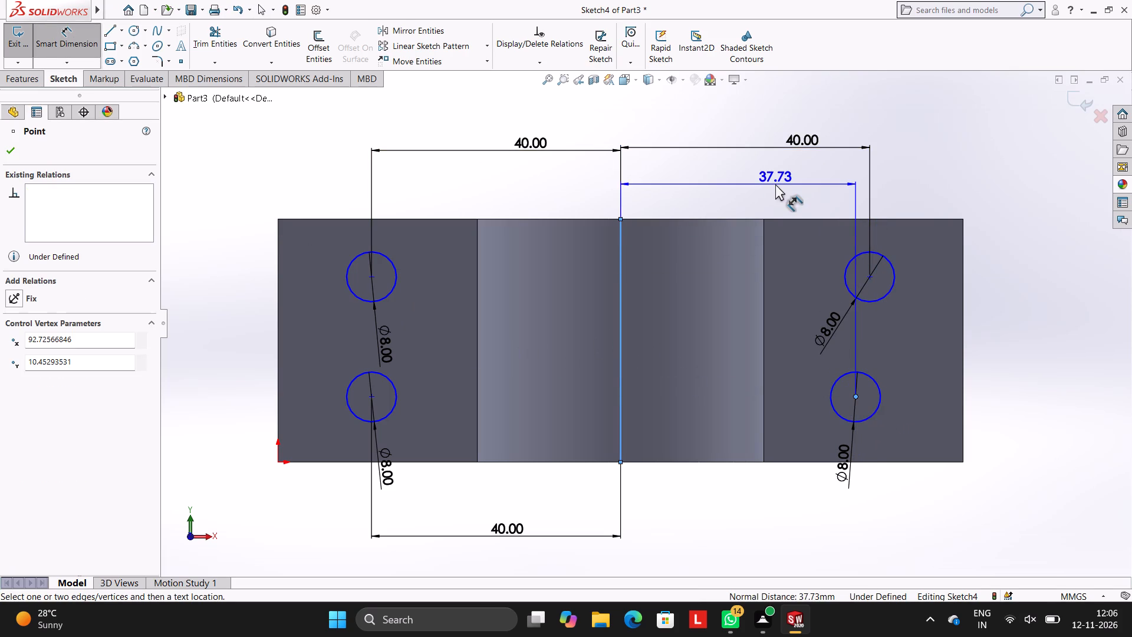
text(40)
key(Return)
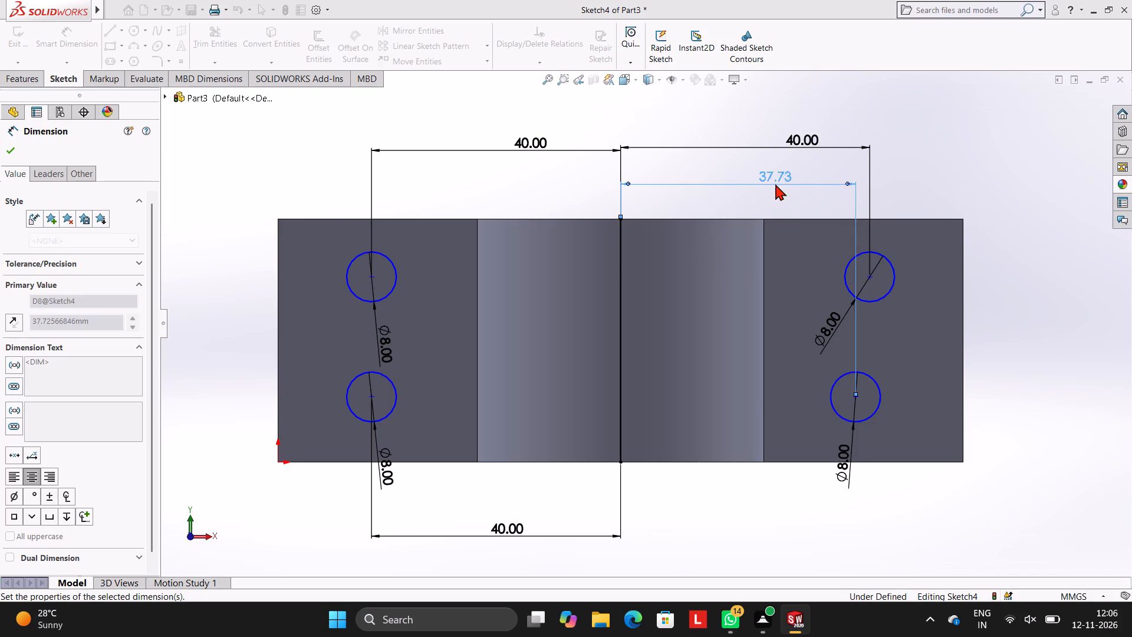
key(Escape)
key(Escape)
key(Escape)
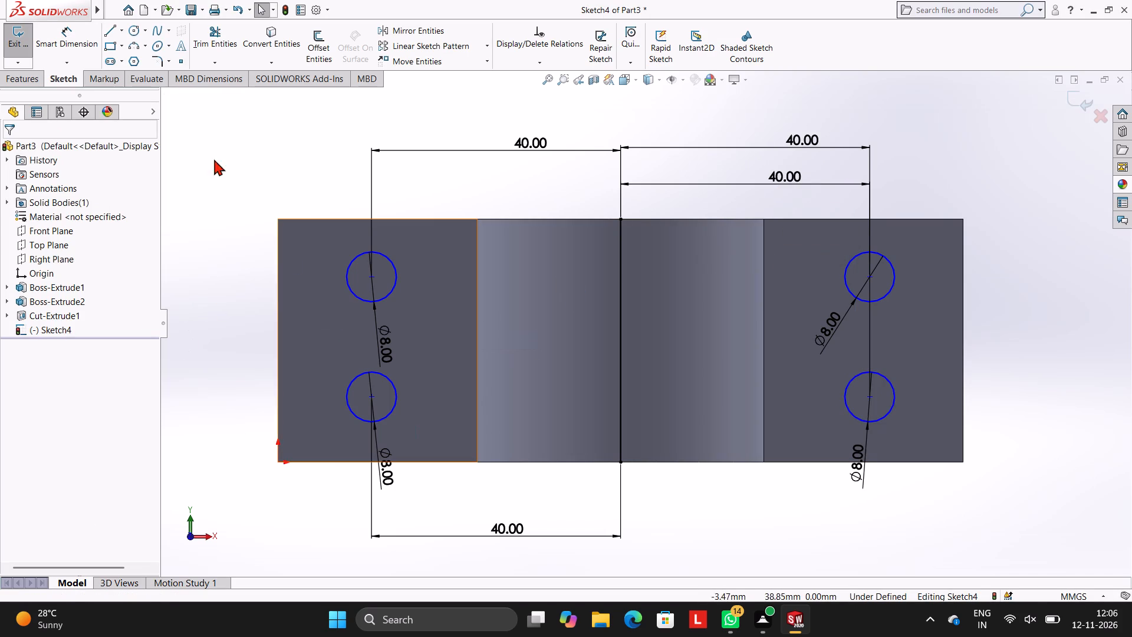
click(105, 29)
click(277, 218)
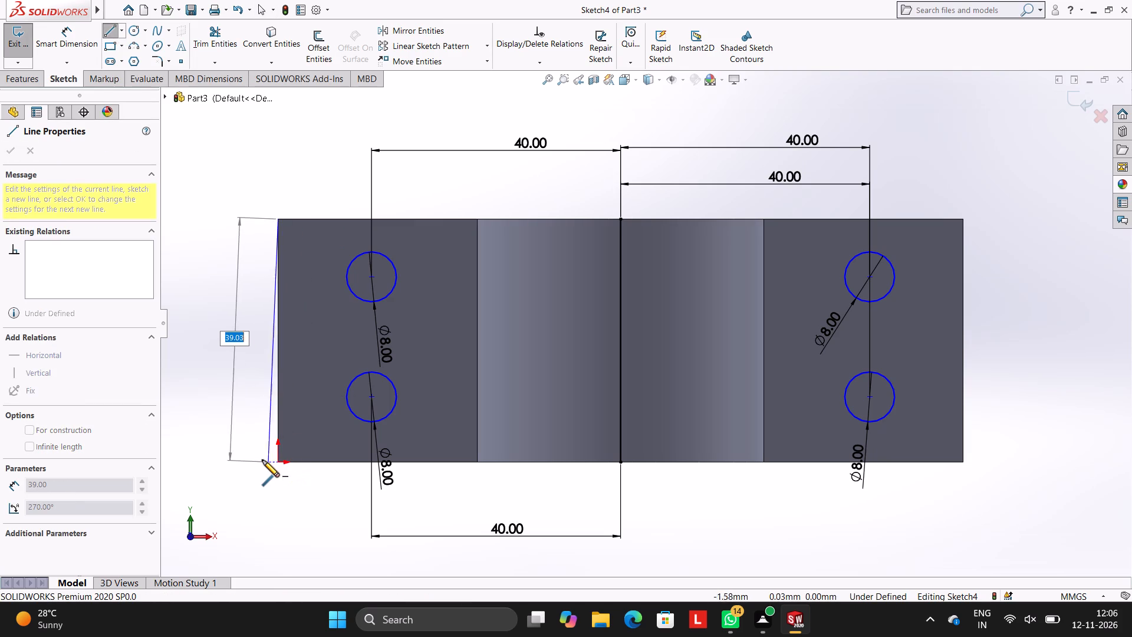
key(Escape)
Dimension the left flange's upper circle centre 10 mm vertically from the flange's upper edge.
click(70, 40)
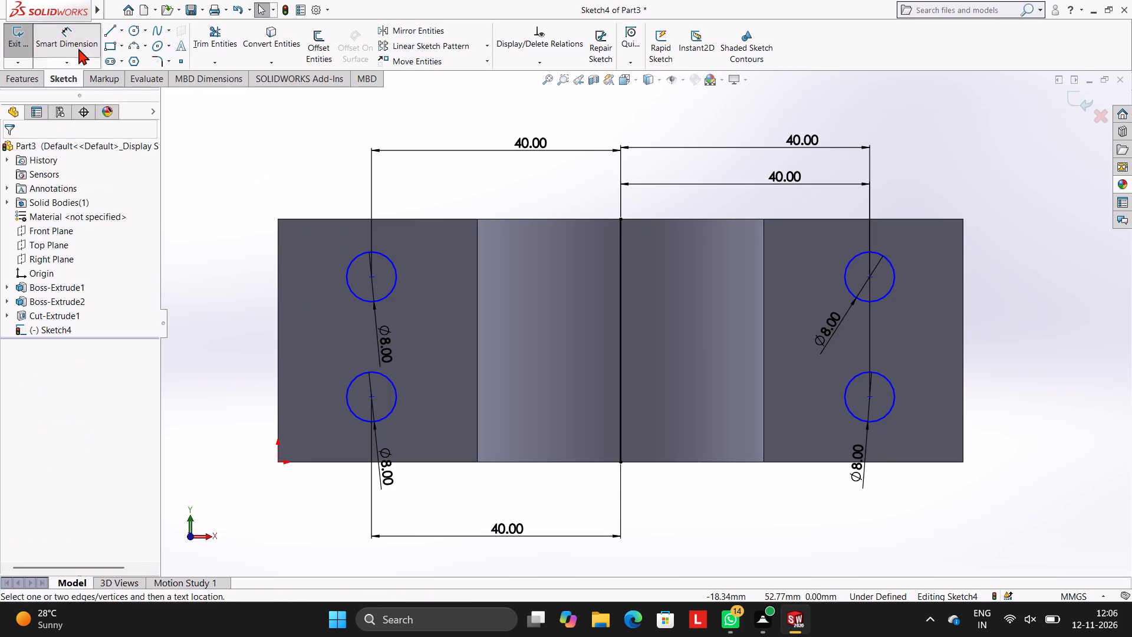
click(369, 276)
click(363, 218)
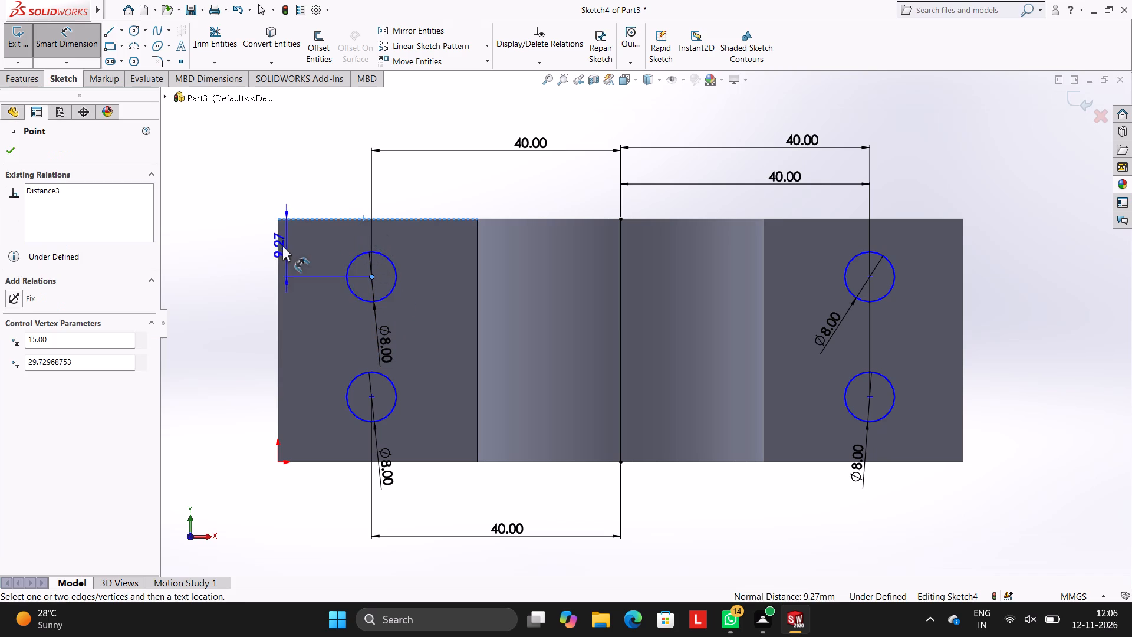
click(254, 248)
text(10)
key(Return)
key(Escape)
key(Escape)
key(Escape)
key(Escape)
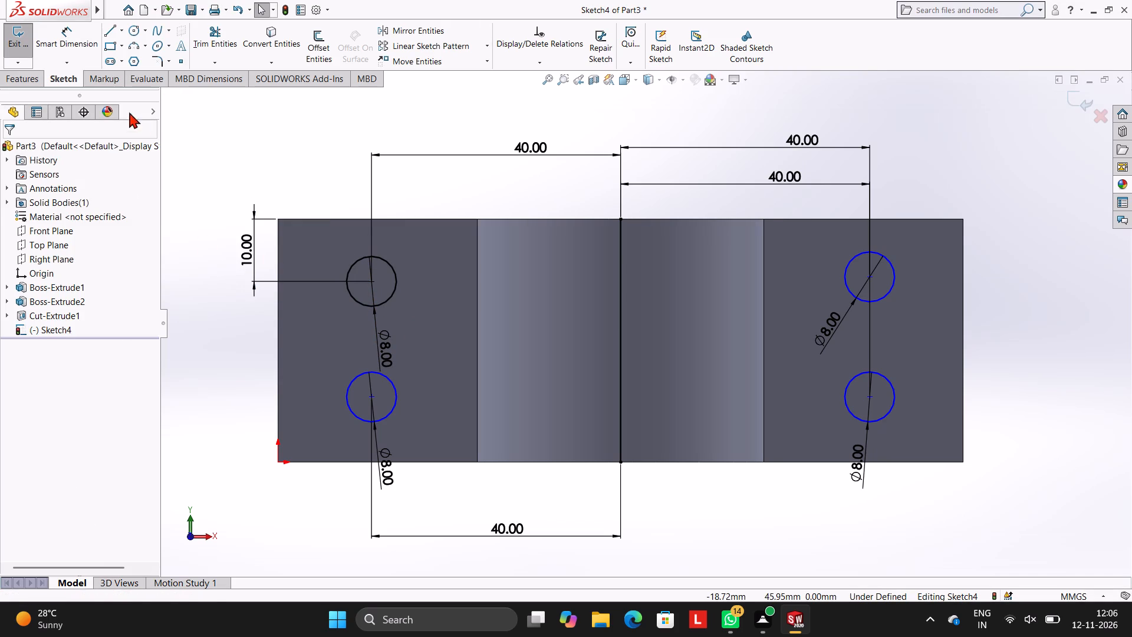
Dimension the left flange's lower circle centre 10 mm vertically from the flange's lower edge.
click(58, 45)
click(371, 399)
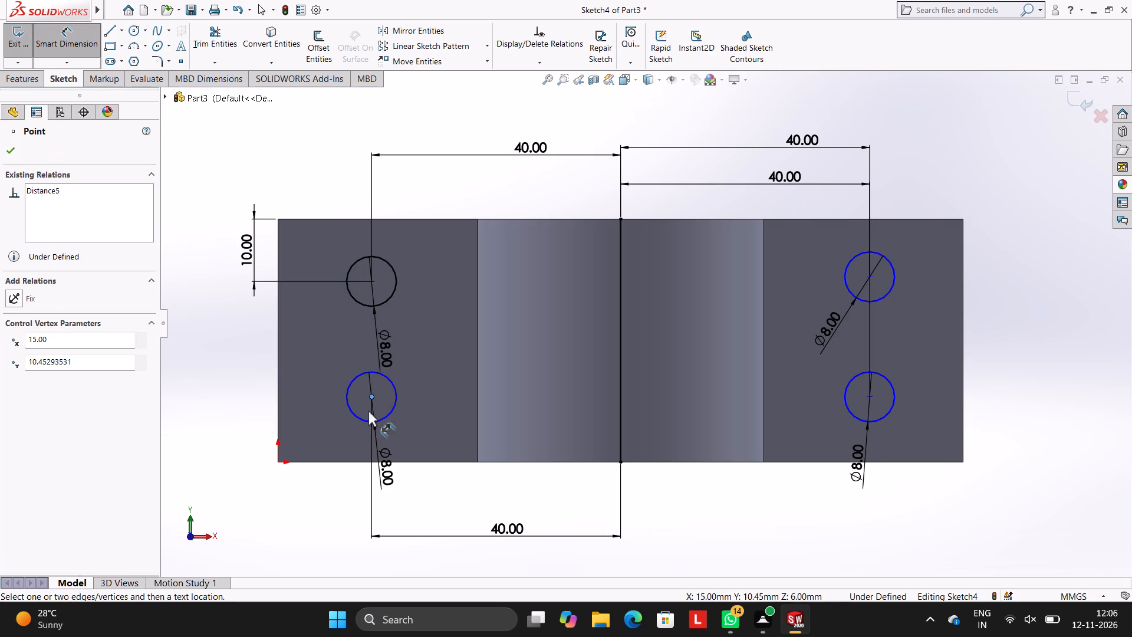
click(355, 464)
click(339, 461)
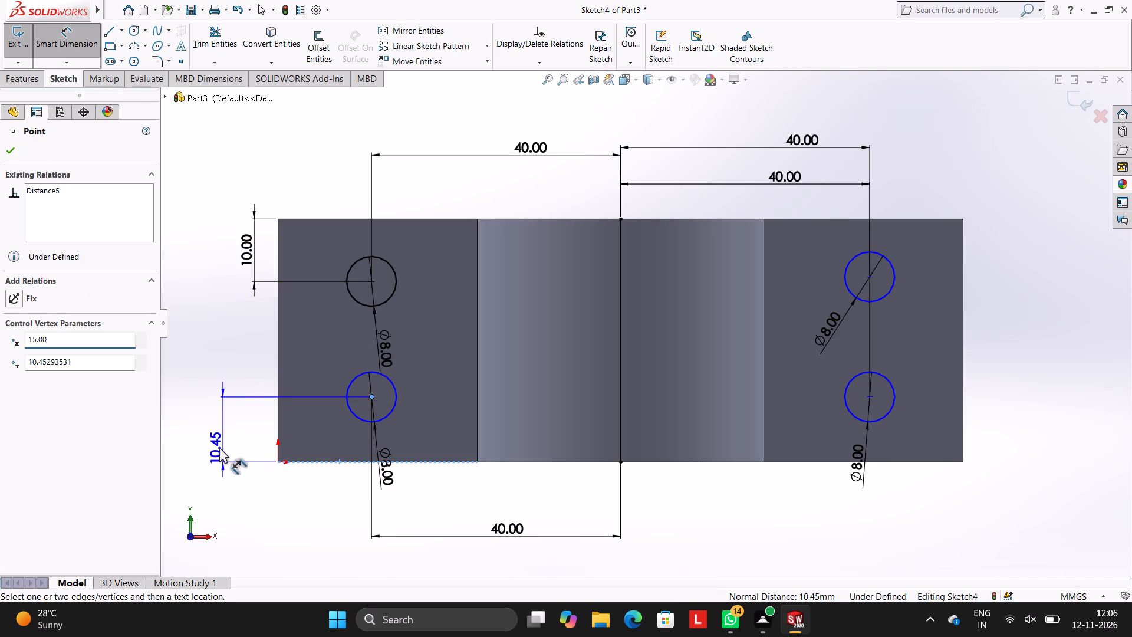
click(218, 447)
text(10)
key(Return)
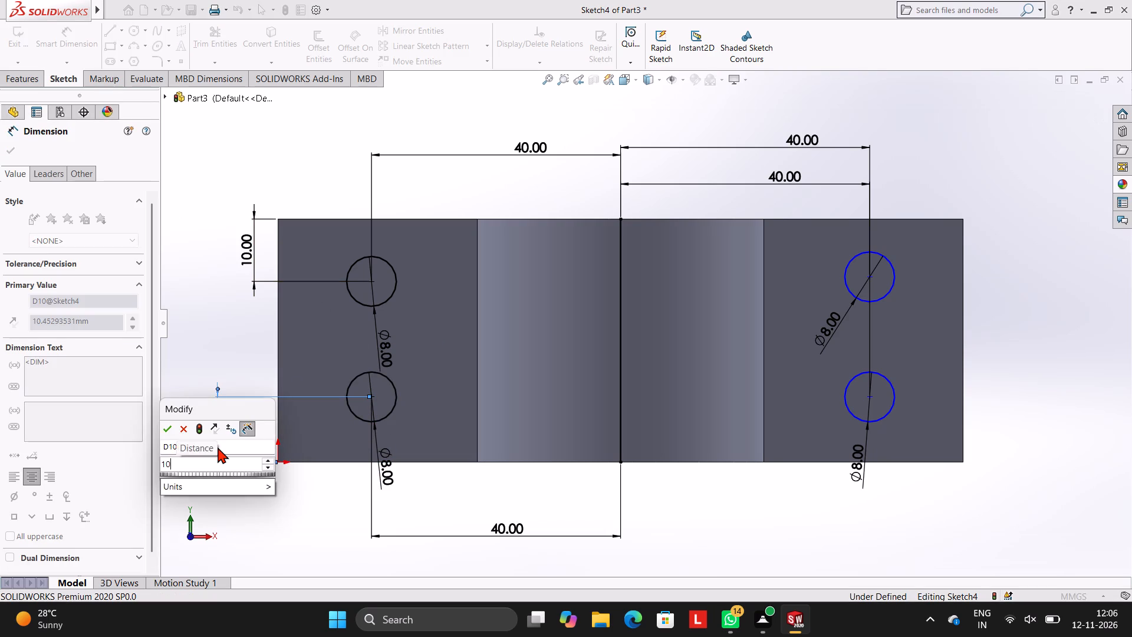
key(Escape)
key(Escape)
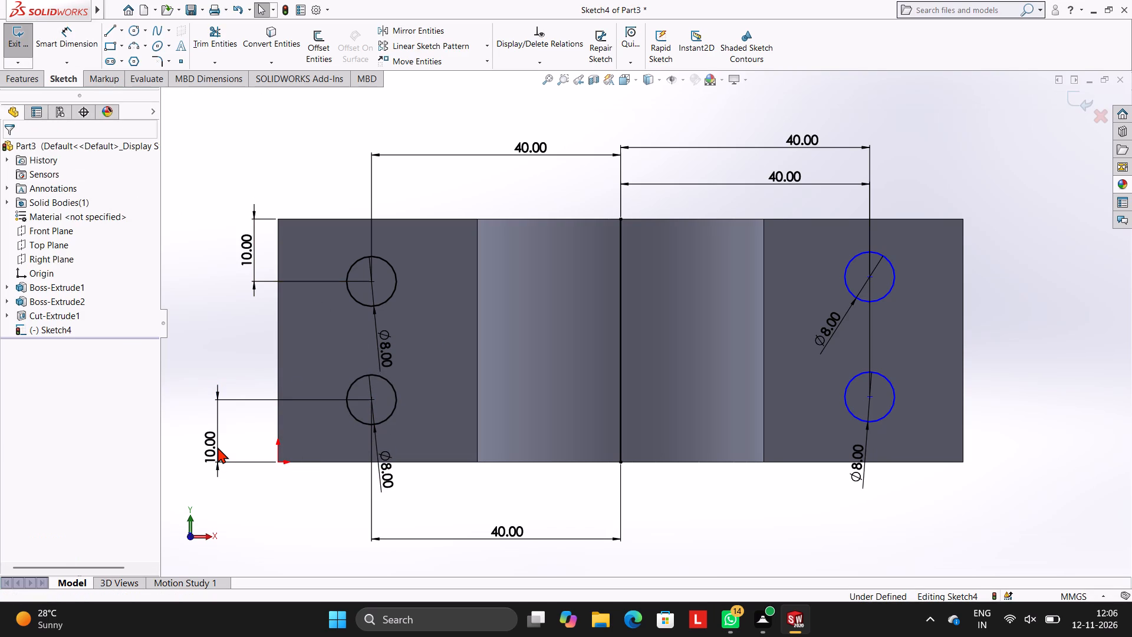
Dimension the right flange's upper circle centre 10 mm vertically from the flange's upper edge.
click(75, 47)
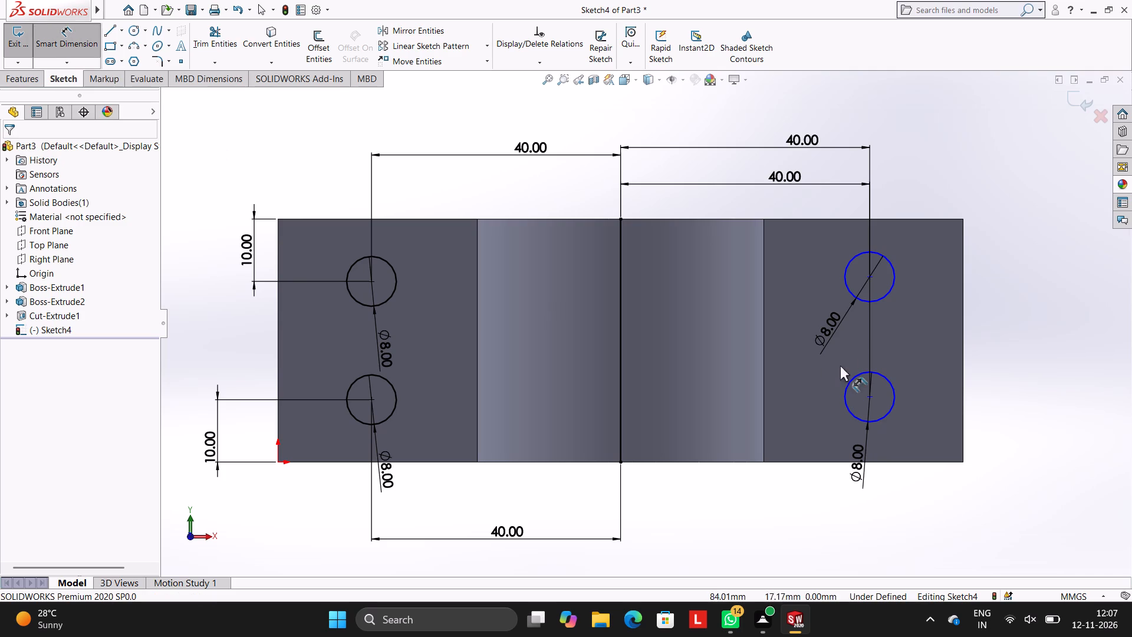
click(888, 221)
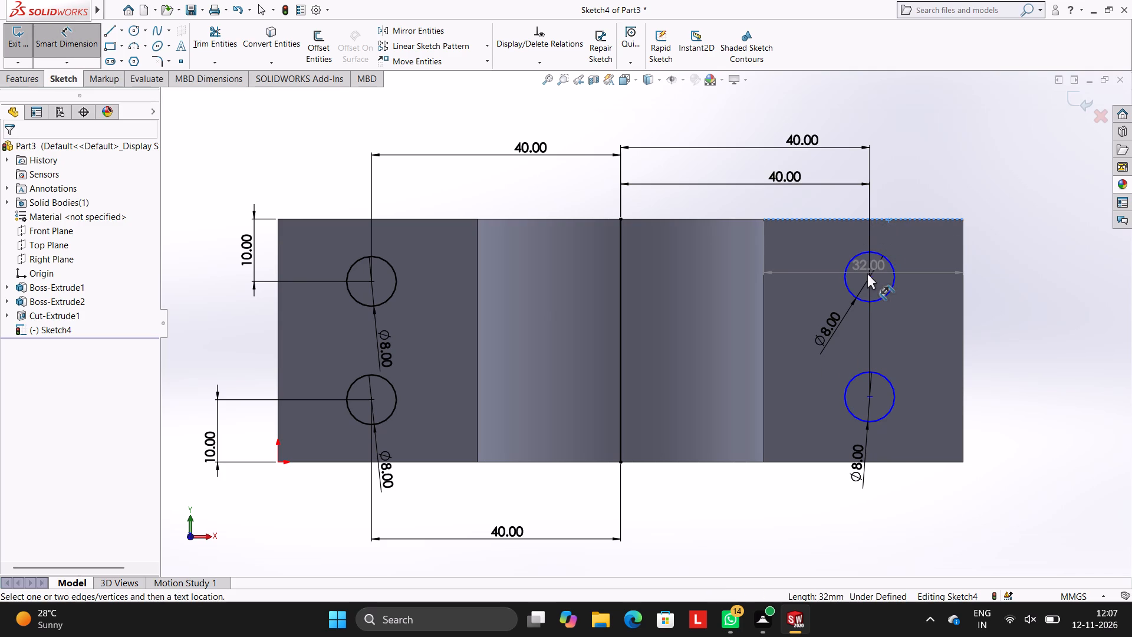
click(868, 275)
click(1015, 249)
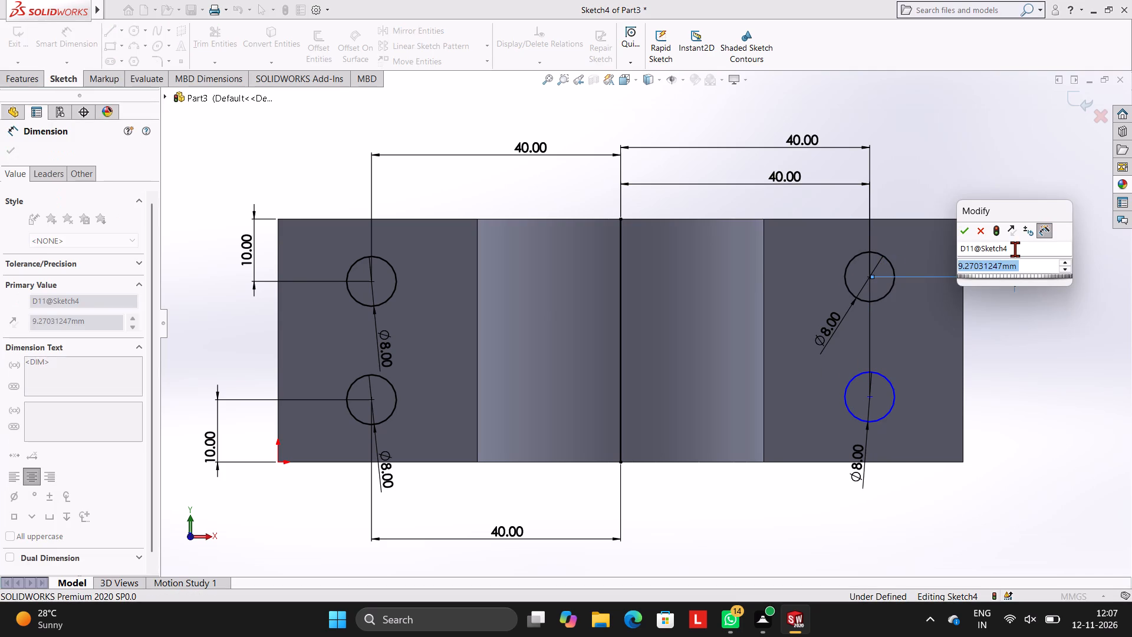
text(10)
key(Return)
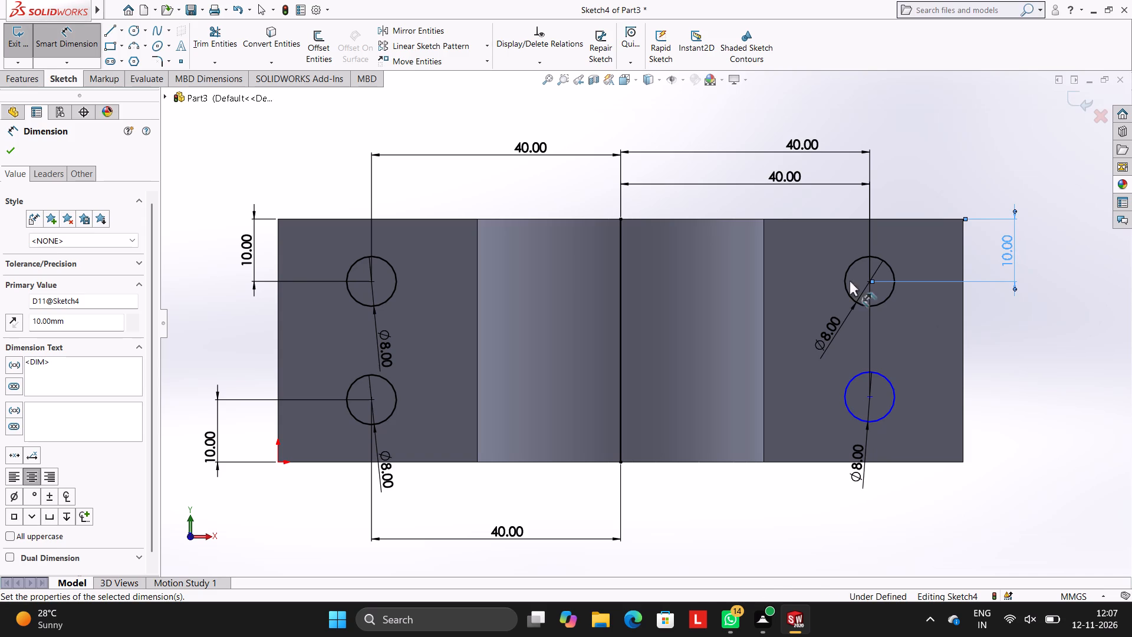
Dimension the right flange's lower circle centre 10 mm vertically from the flange's lower edge.
click(871, 396)
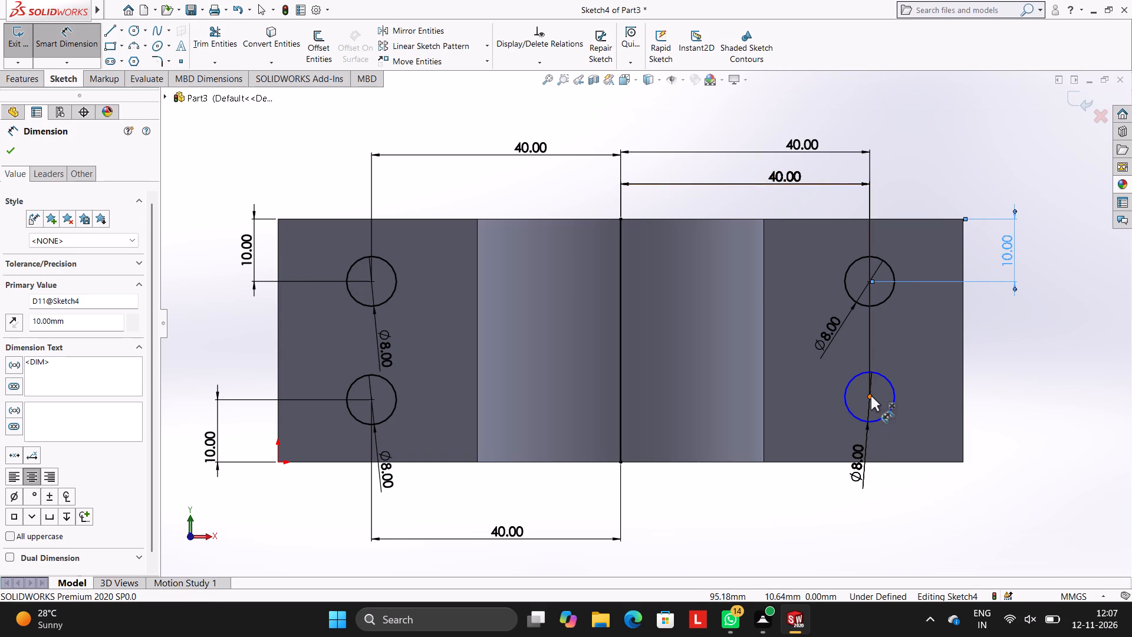
drag(884, 462, 890, 462)
click(1049, 392)
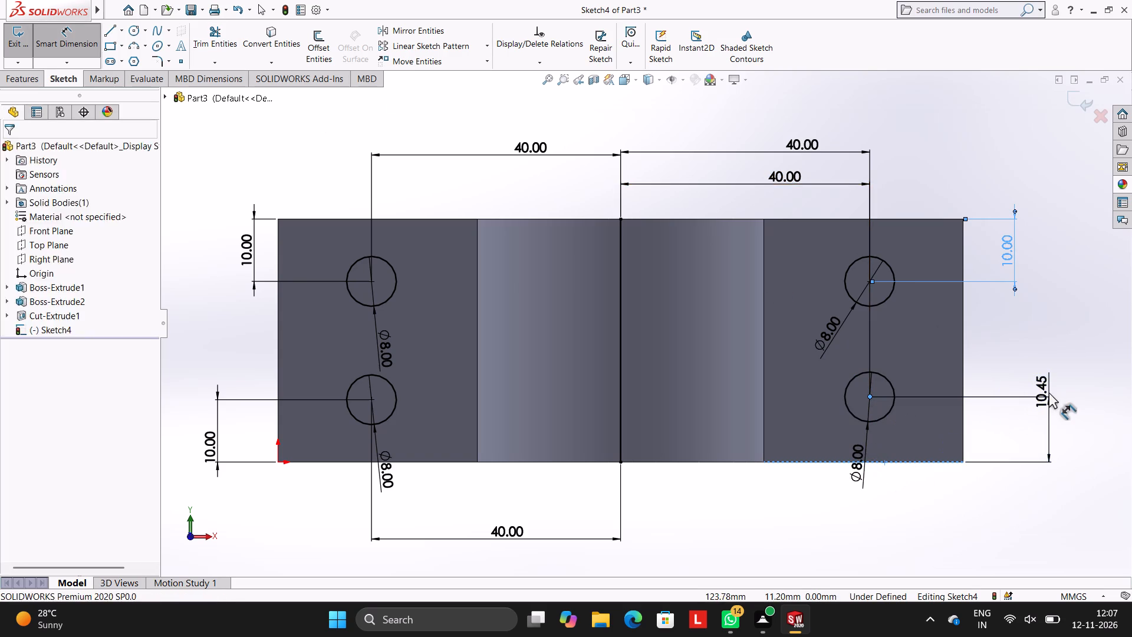
text(10)
key(Return)
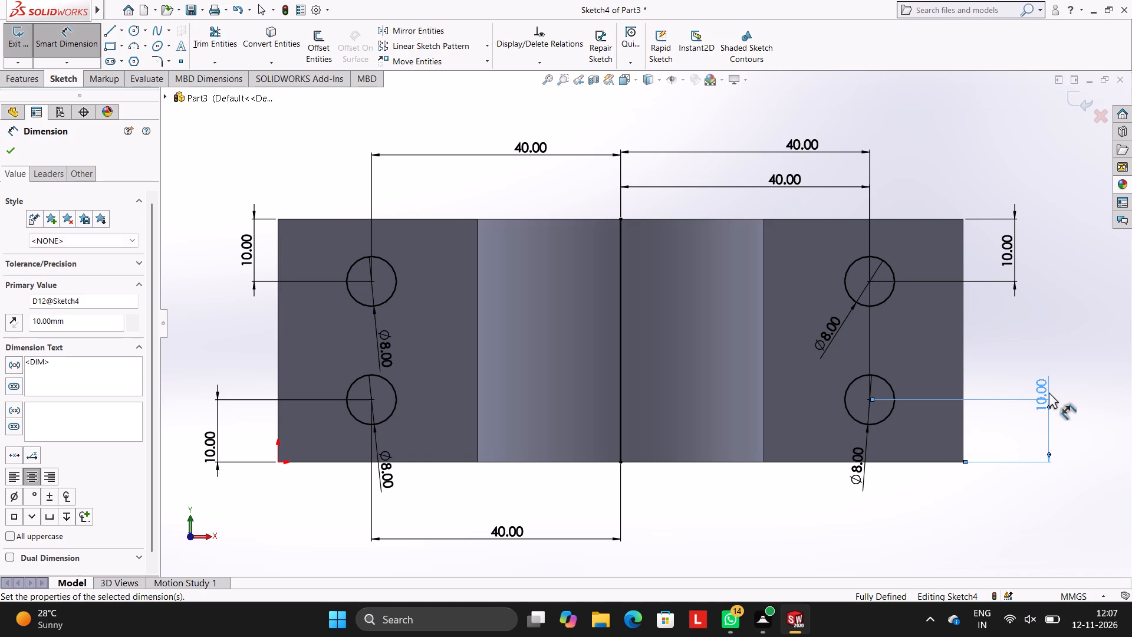
key(Escape)
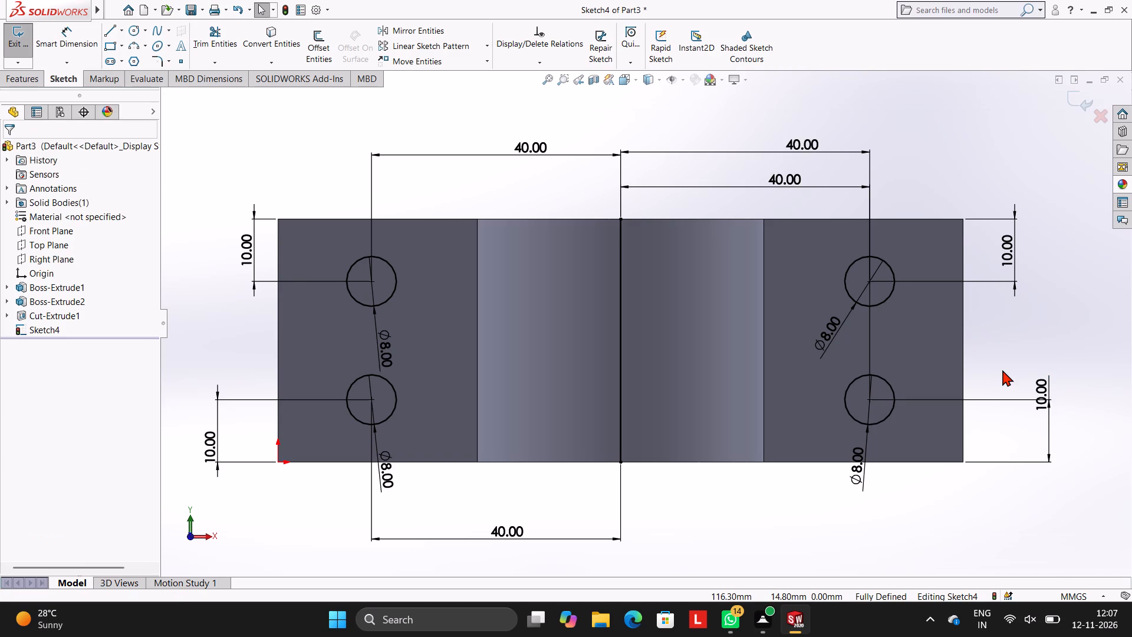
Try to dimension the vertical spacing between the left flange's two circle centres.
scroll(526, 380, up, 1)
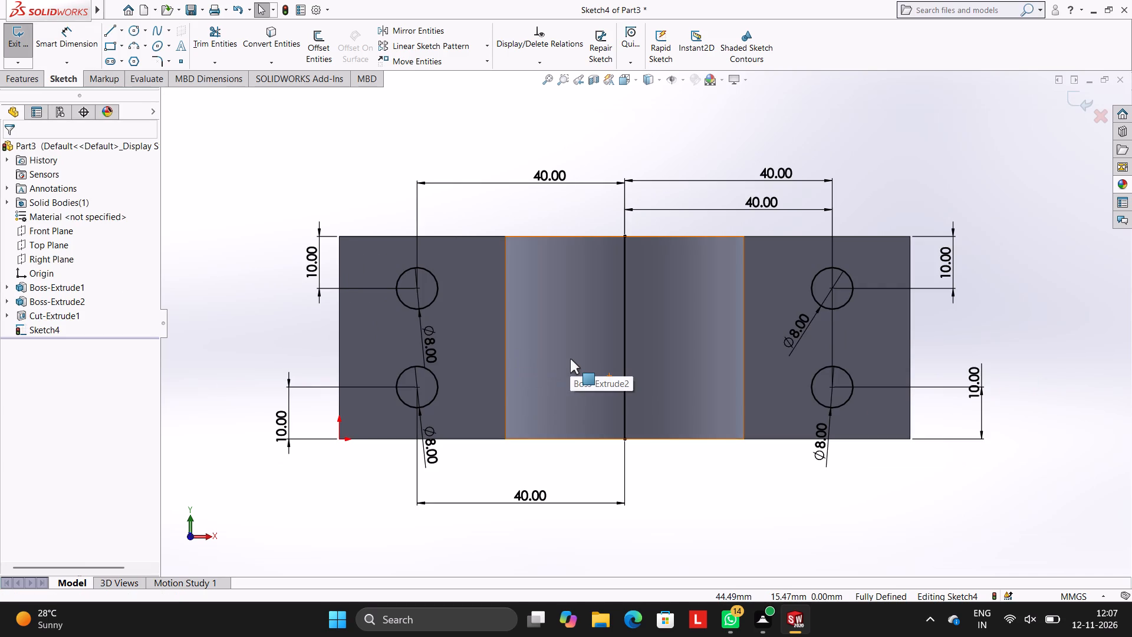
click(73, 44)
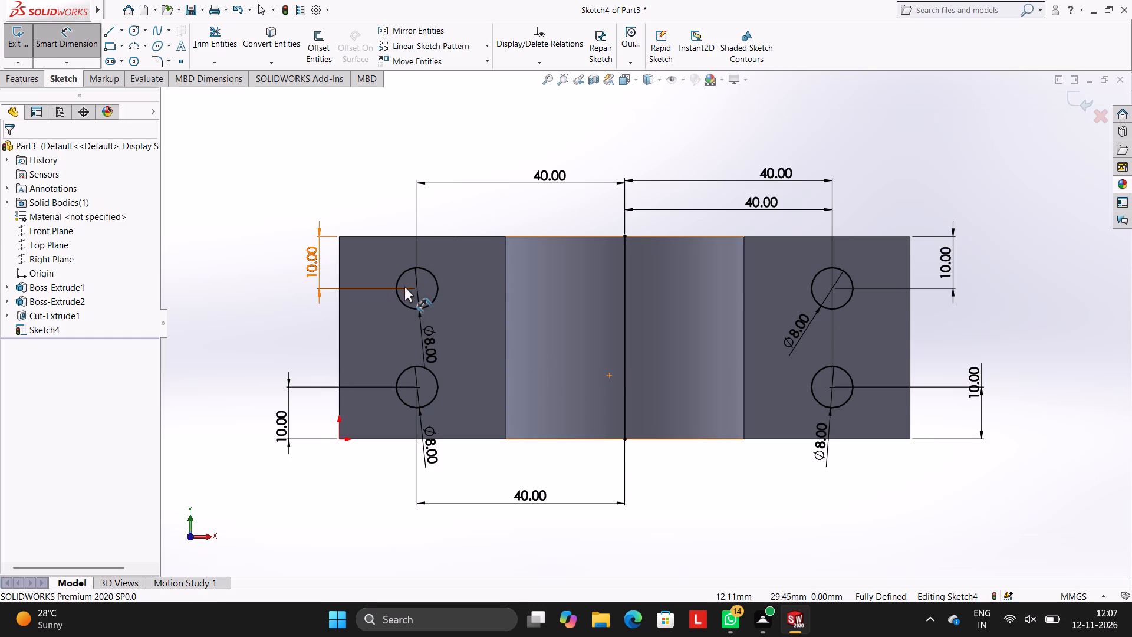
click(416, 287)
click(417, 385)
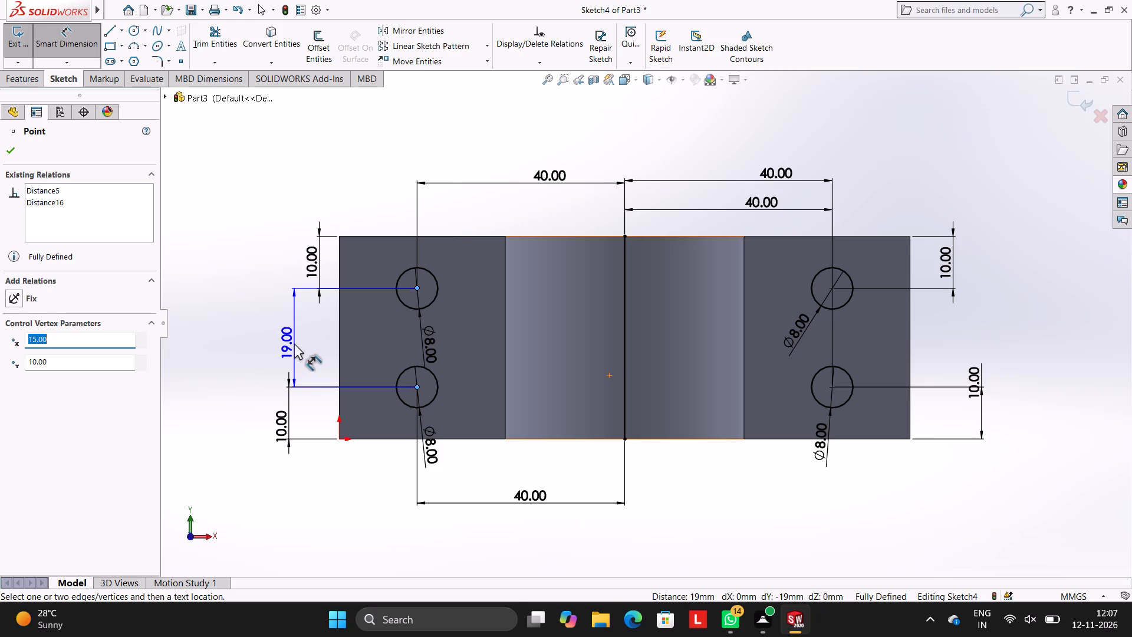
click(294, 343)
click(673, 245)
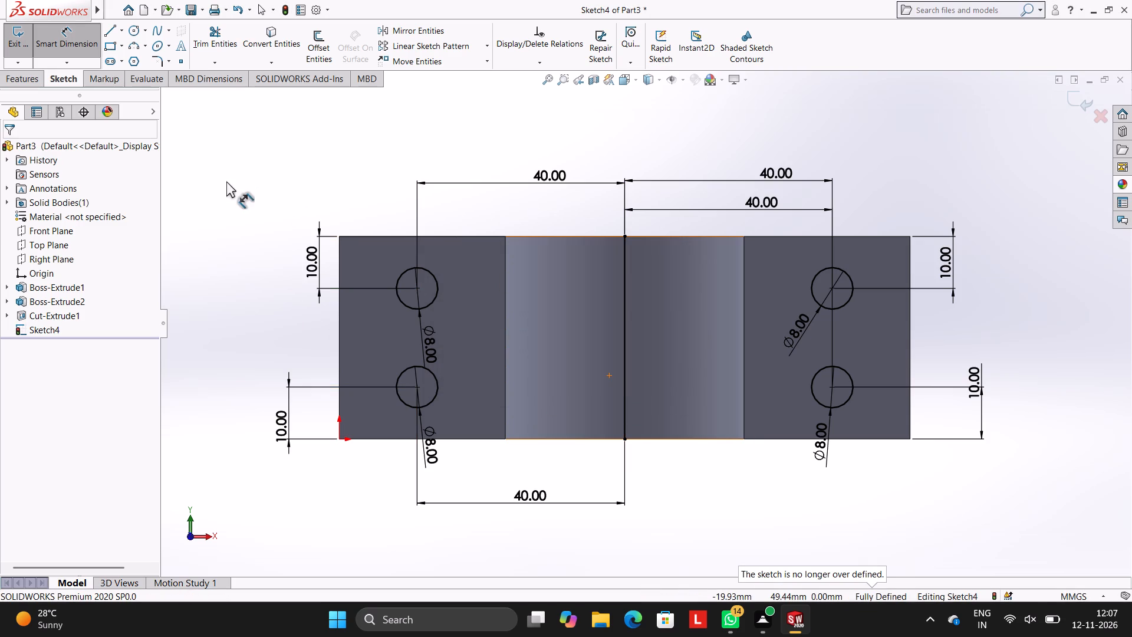
Extrude-cut the four flange circles as holes with a blind depth of 39 mm, selecting only the circle regions as contours.
click(23, 81)
click(208, 40)
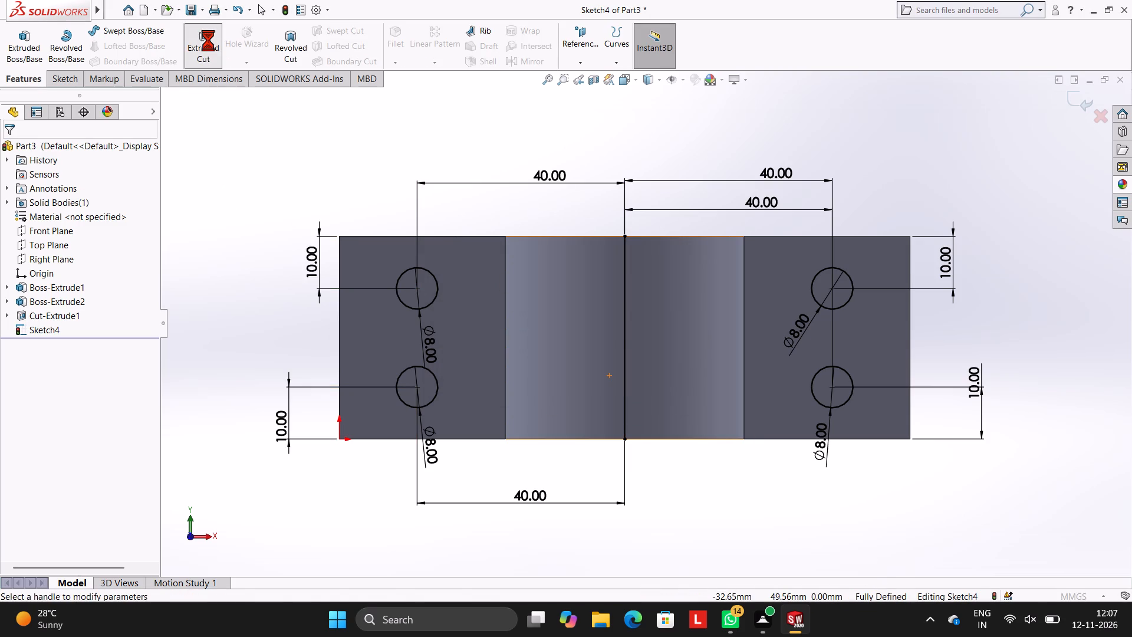
click(6, 156)
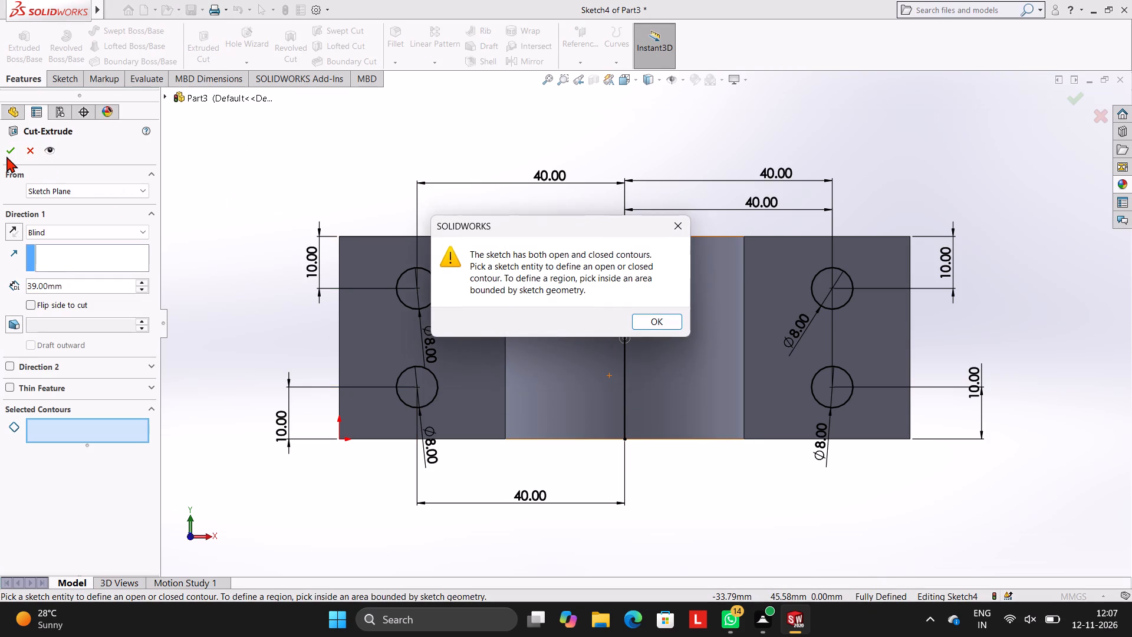
click(677, 226)
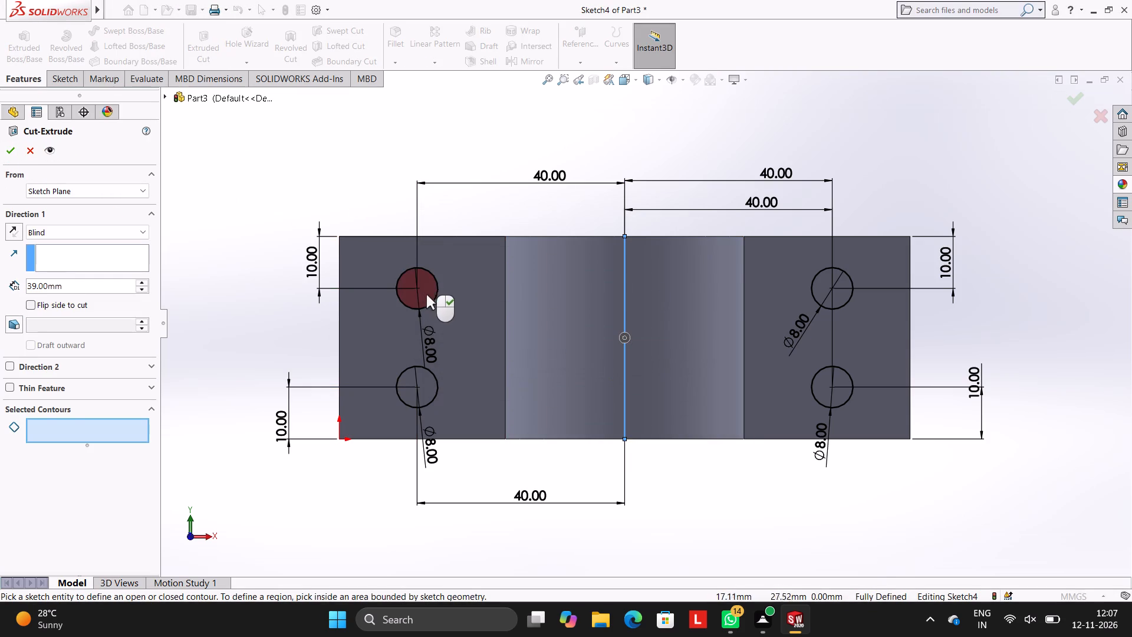
click(422, 287)
click(427, 390)
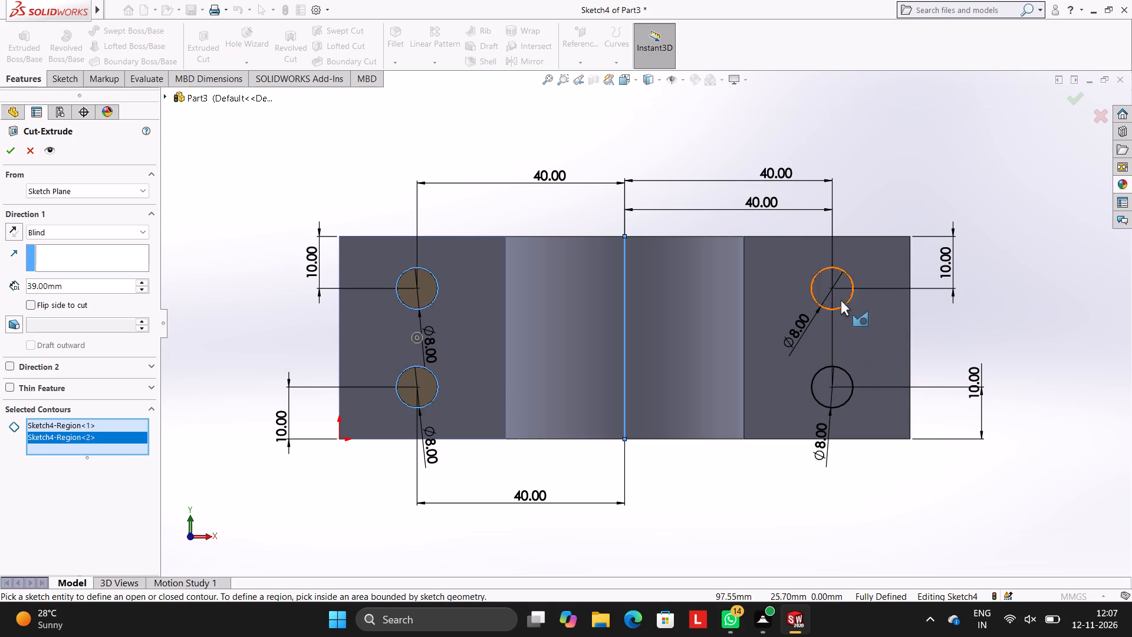
click(833, 290)
click(829, 301)
click(827, 382)
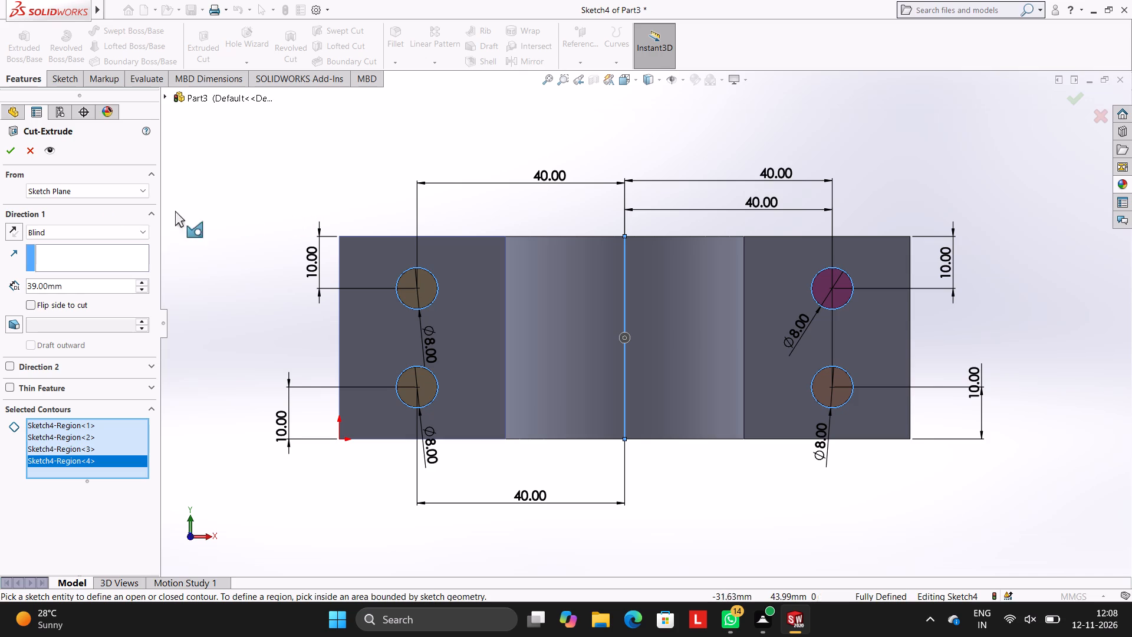
click(5, 152)
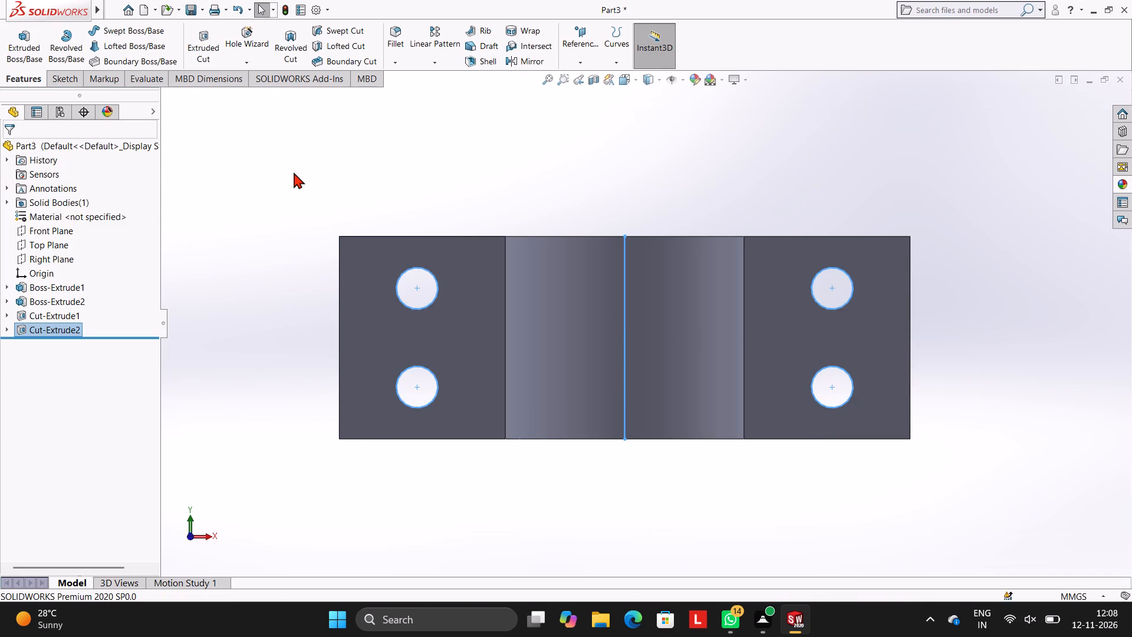
click(324, 172)
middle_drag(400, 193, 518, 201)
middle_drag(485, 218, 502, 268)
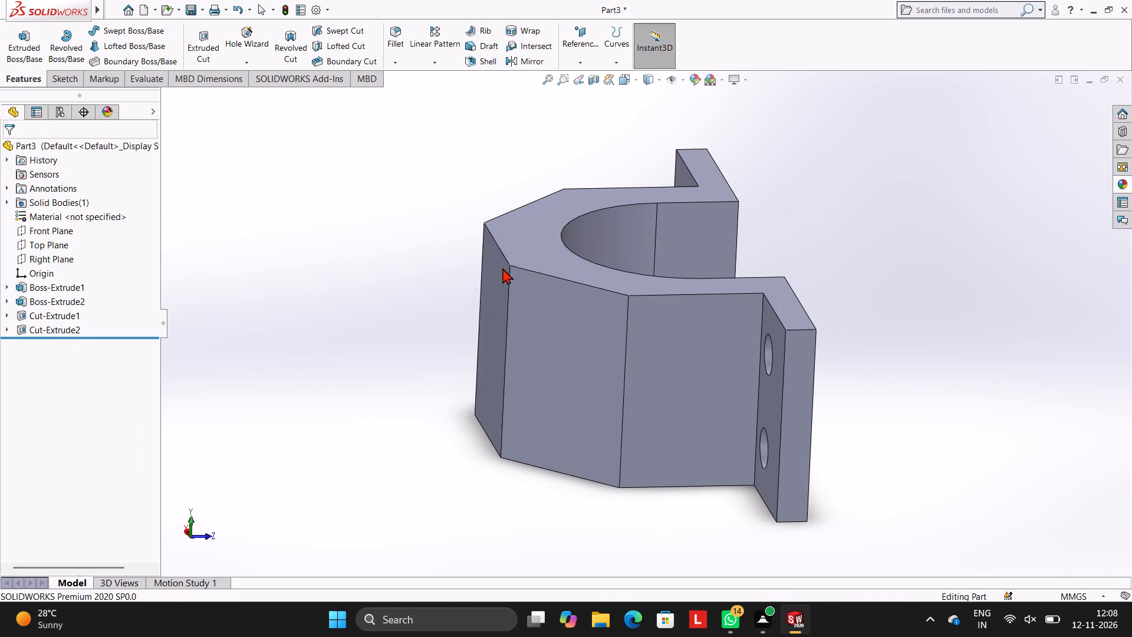
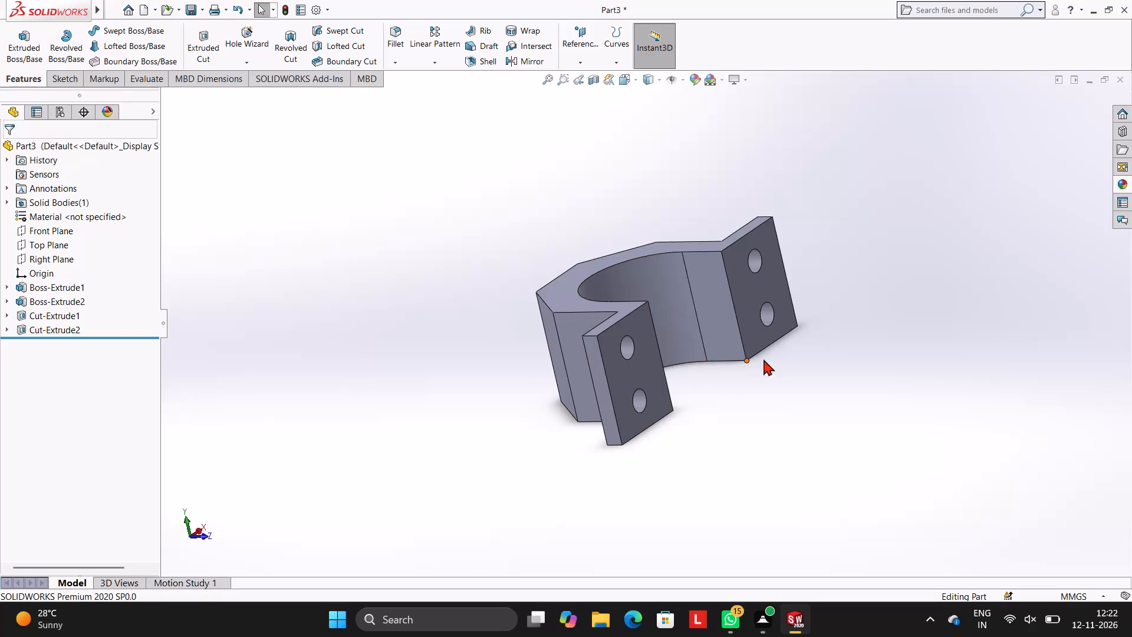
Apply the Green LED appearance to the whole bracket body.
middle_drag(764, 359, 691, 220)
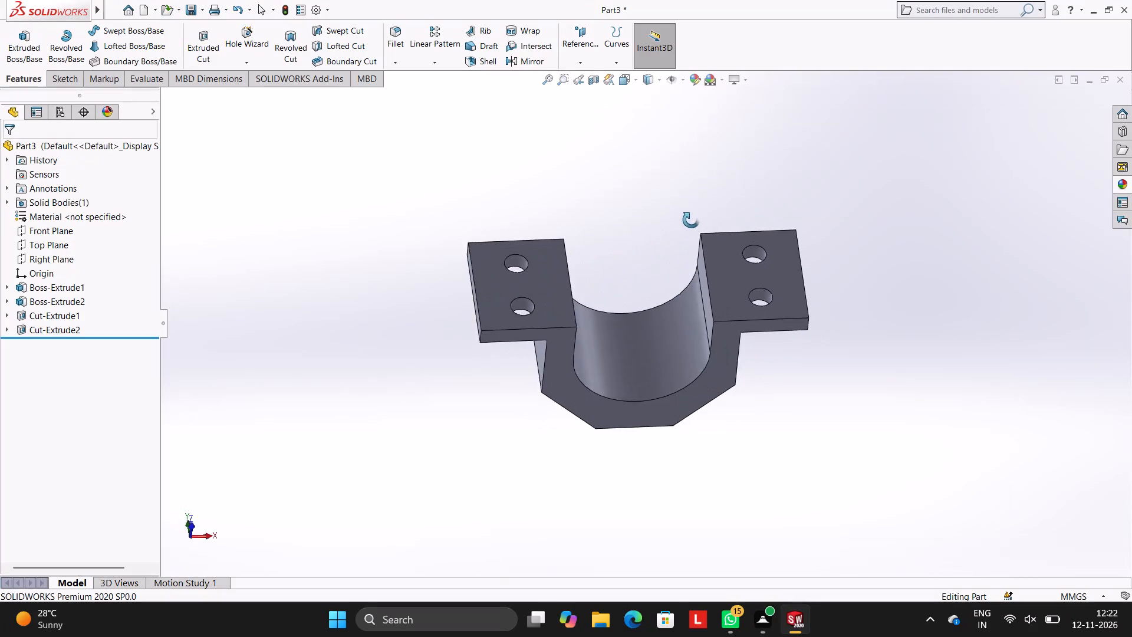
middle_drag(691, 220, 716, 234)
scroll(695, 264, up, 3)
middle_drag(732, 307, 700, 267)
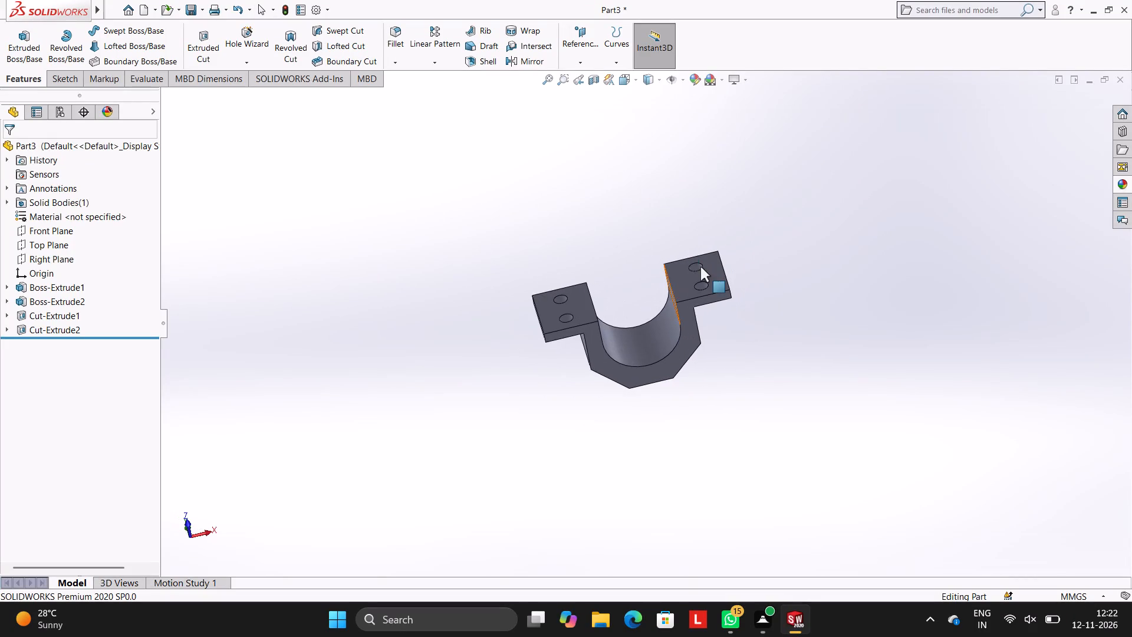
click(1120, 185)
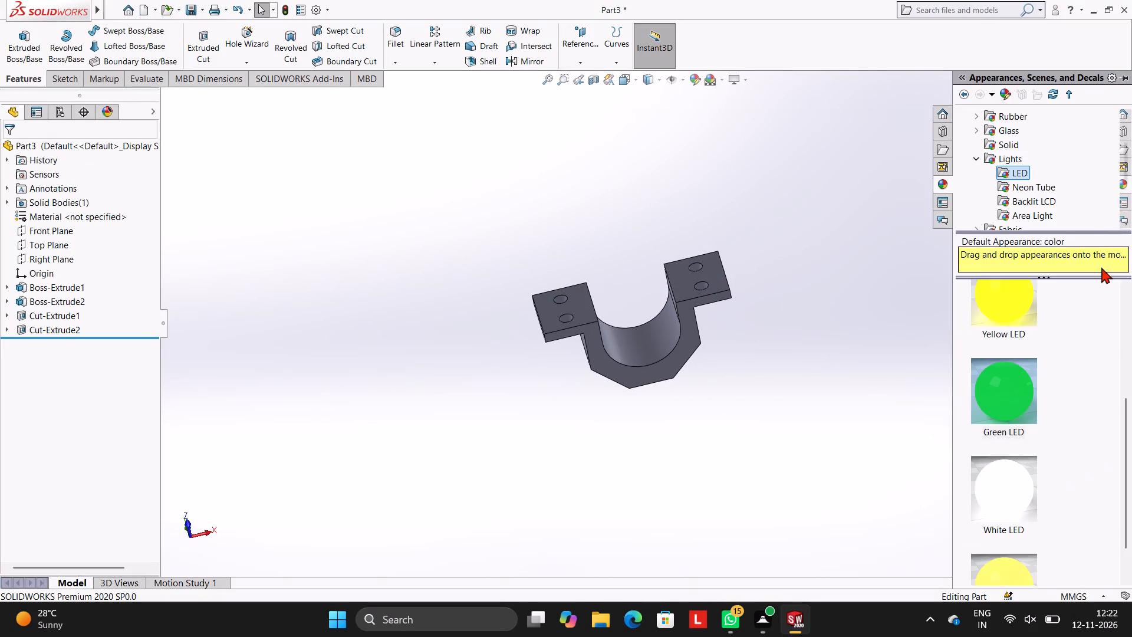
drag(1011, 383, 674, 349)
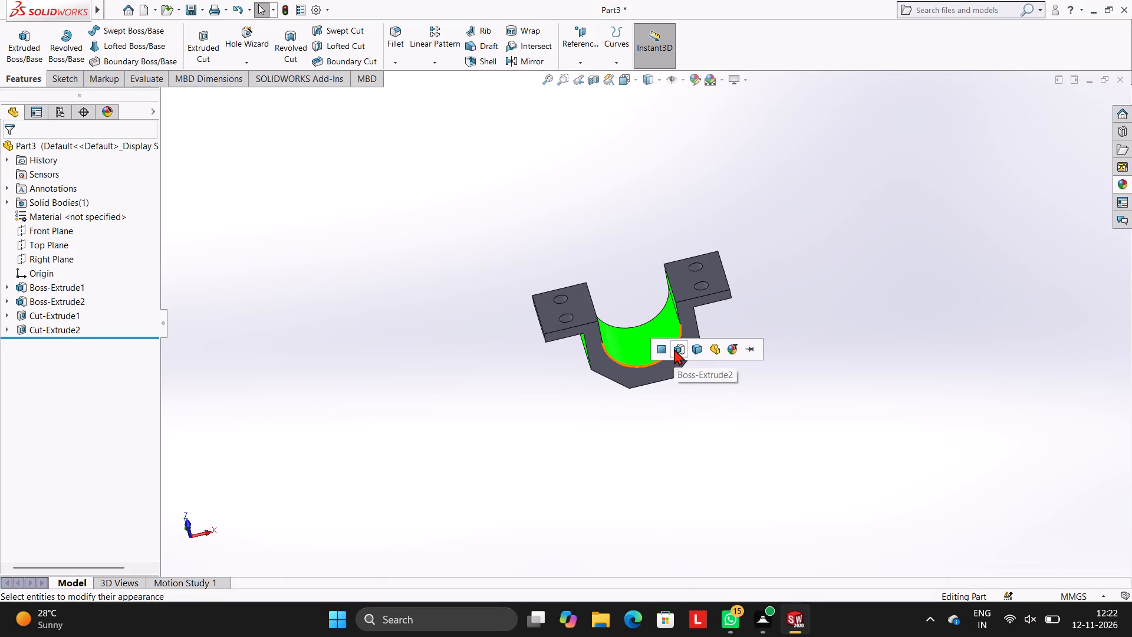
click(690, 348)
Apply the blue LED appearance to the whole bracket body.
scroll(707, 272, down, 3)
scroll(649, 333, up, 3)
scroll(604, 344, down, 3)
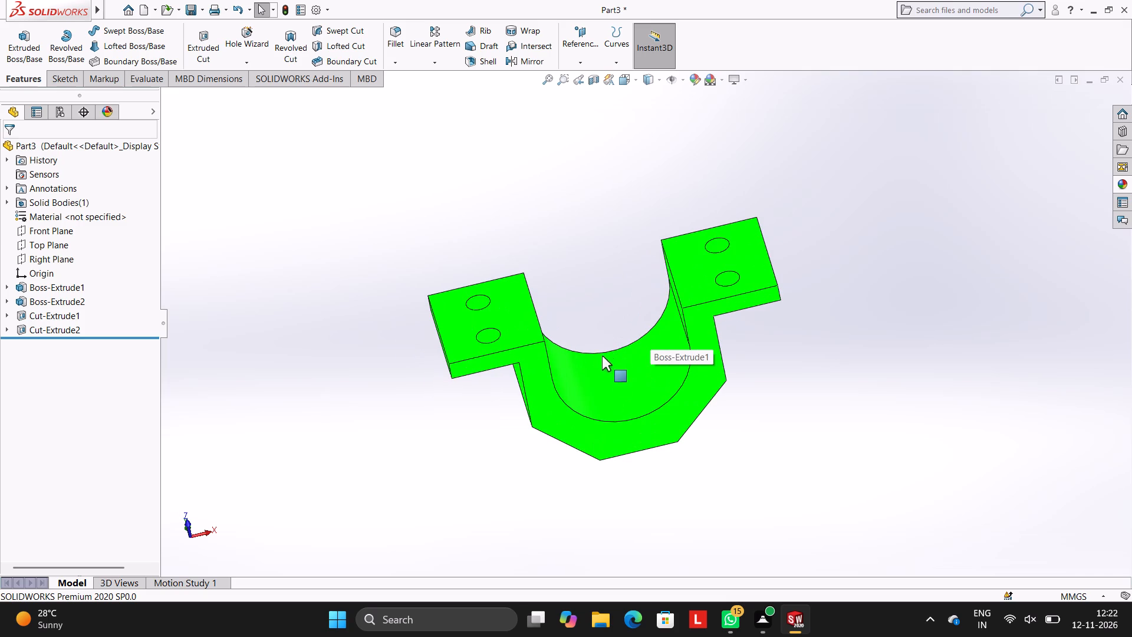
click(1123, 185)
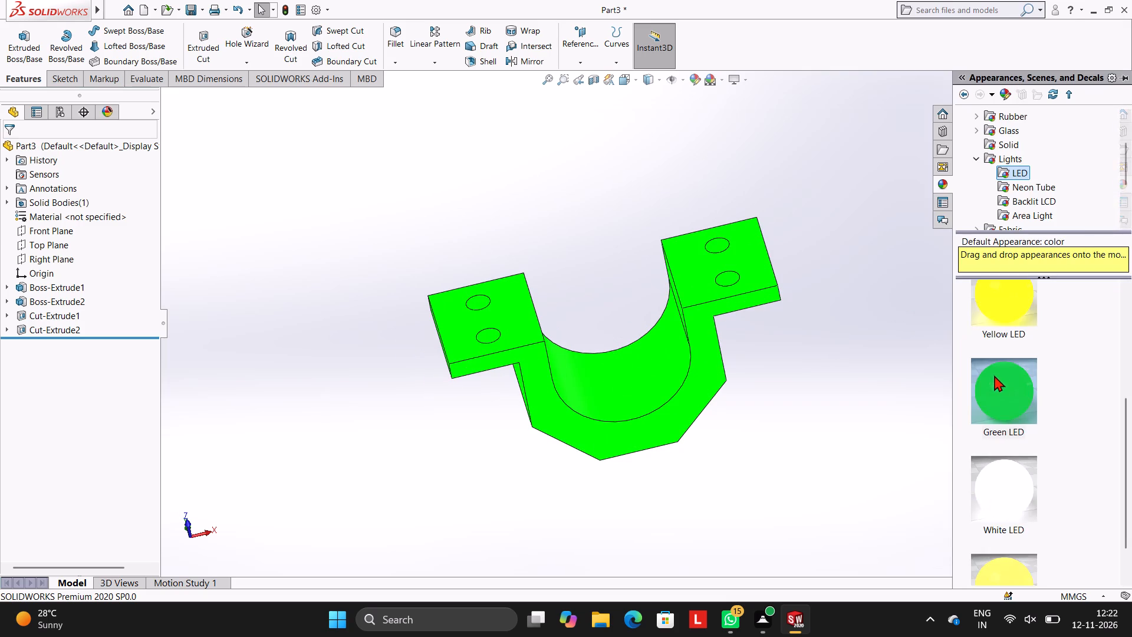
scroll(995, 370, up, 2)
drag(1009, 398, 624, 402)
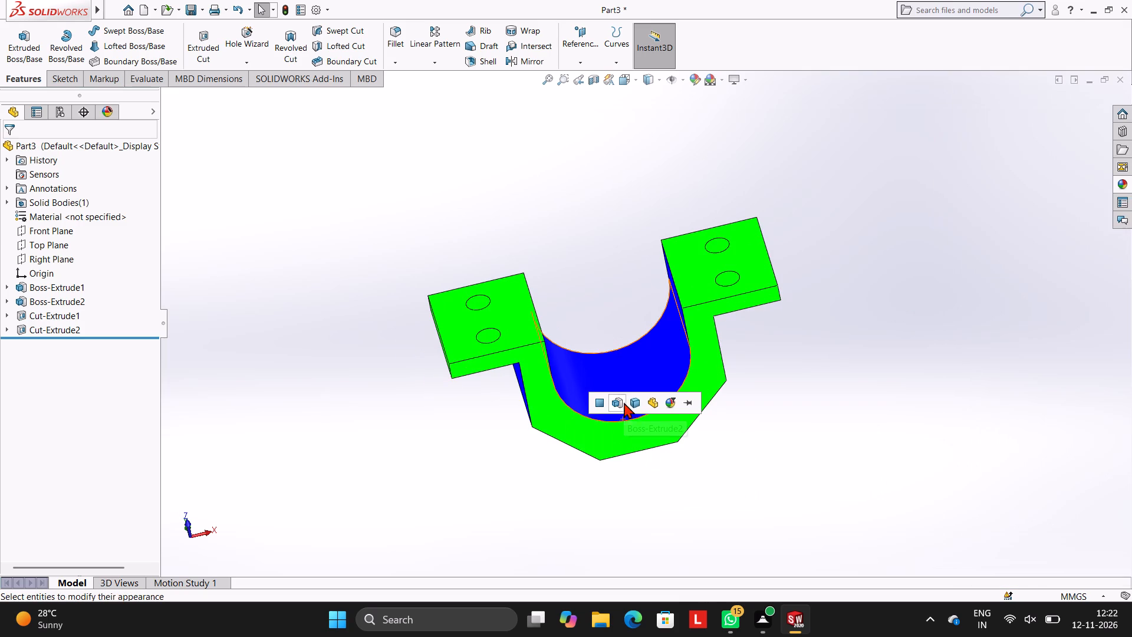
click(639, 403)
Apply the red LED appearance to the hole cut feature, colouring the inner walls of all four flange holes.
scroll(707, 330, down, 2)
middle_drag(754, 280, 759, 357)
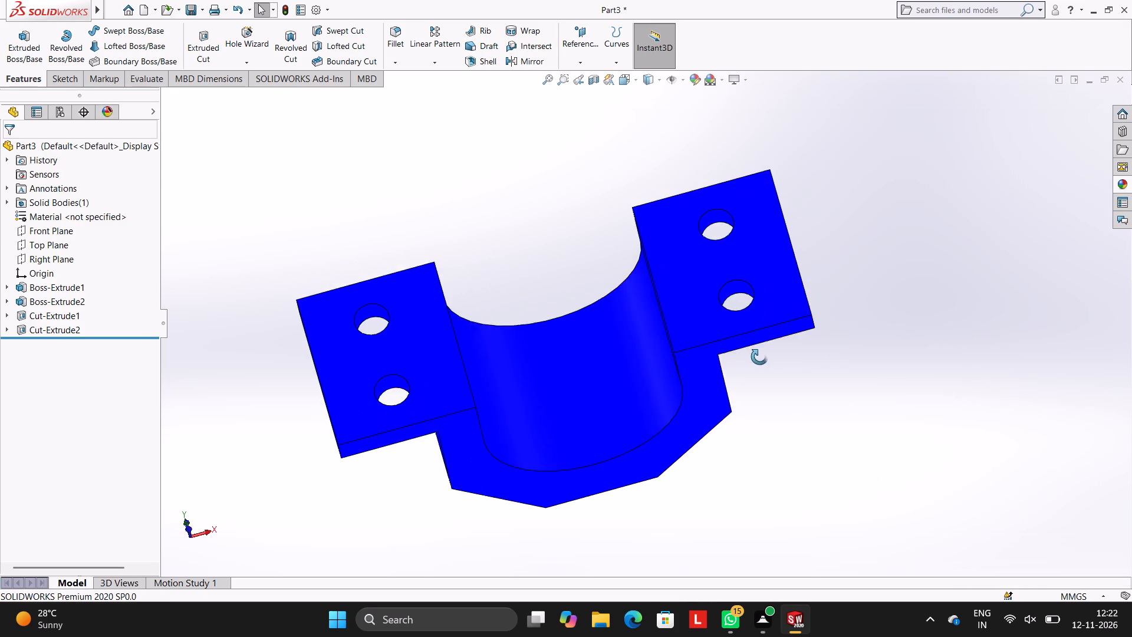
middle_drag(759, 357, 757, 371)
click(1121, 180)
drag(1014, 295, 840, 357)
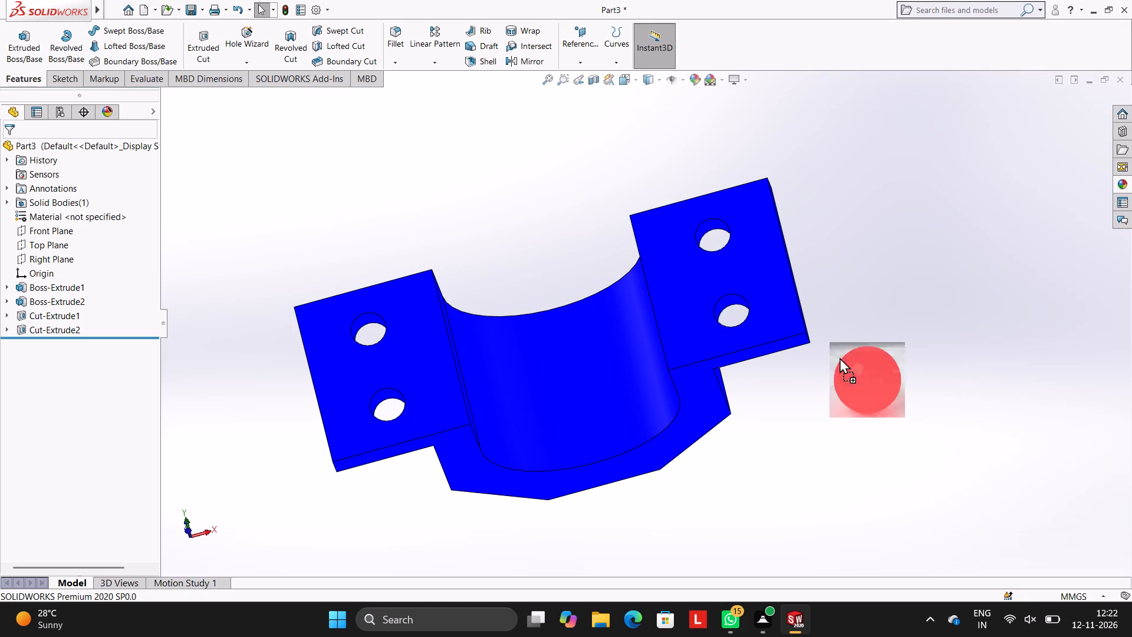
drag(840, 357, 699, 224)
scroll(783, 314, down, 3)
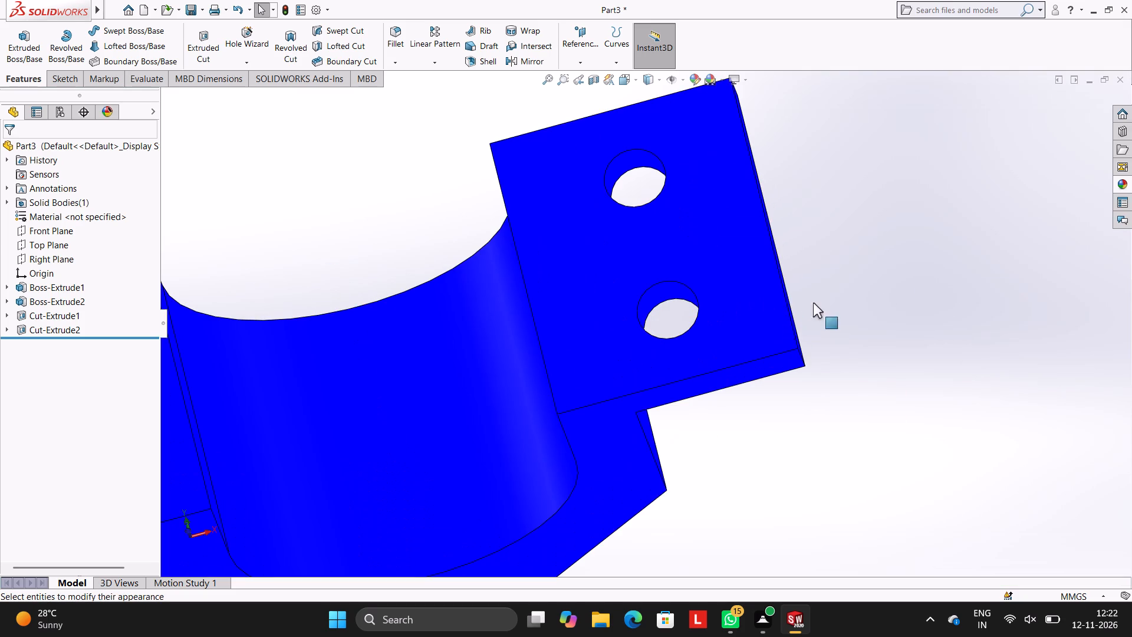
click(1124, 178)
drag(1032, 313, 654, 144)
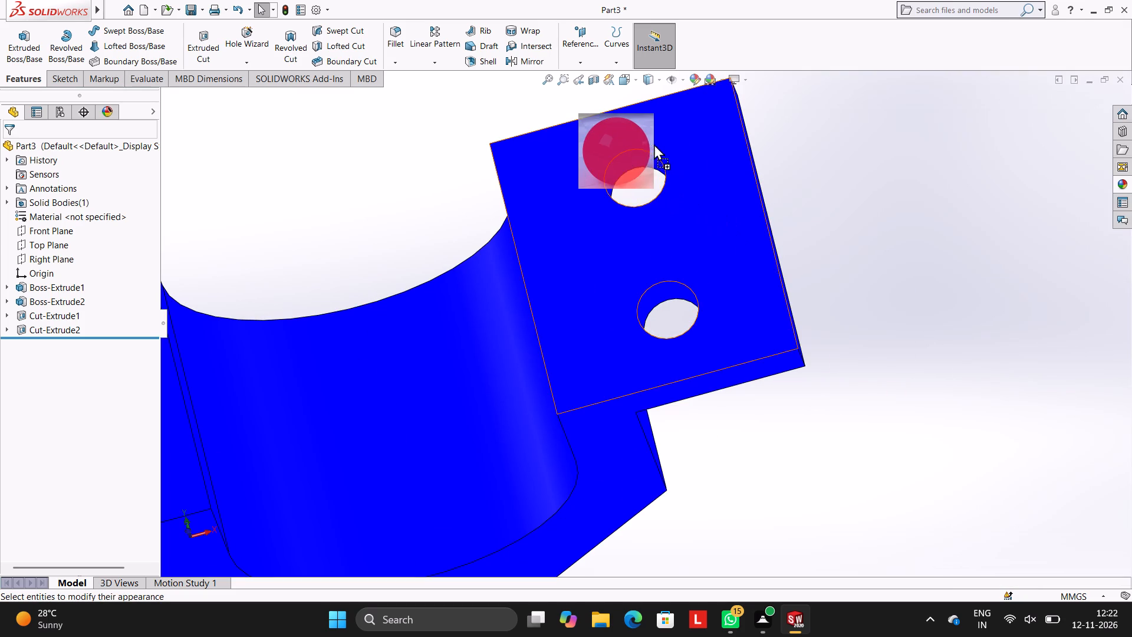
drag(654, 144, 650, 163)
click(650, 163)
scroll(650, 163, up, 4)
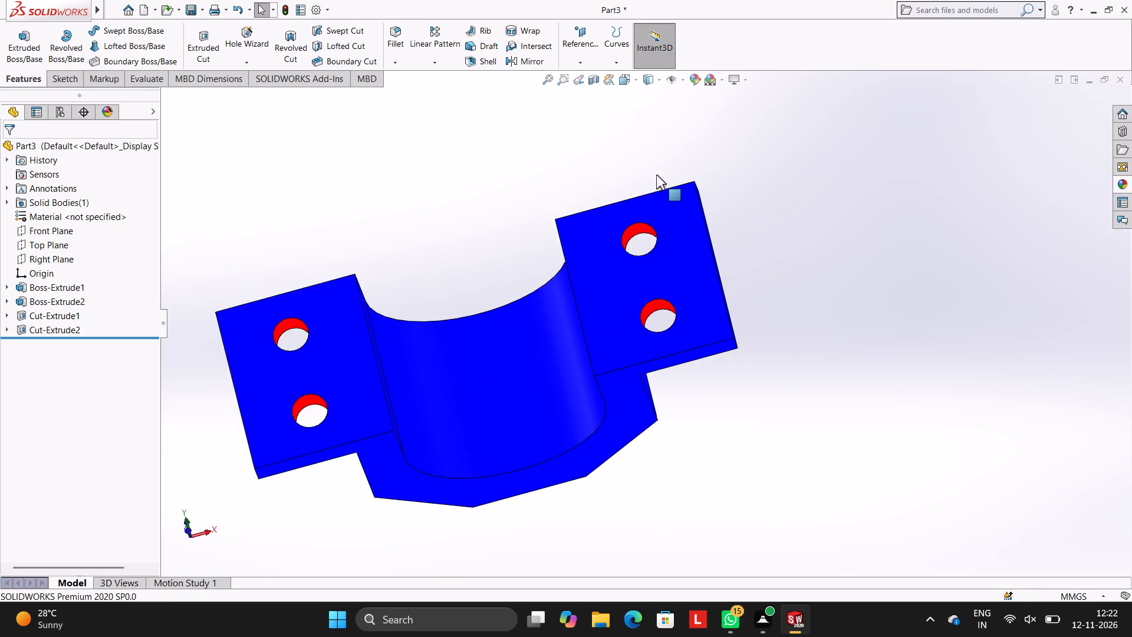
Examine the coloured bracket from several angles, checking the flanges, hole walls and U-shaped channel.
scroll(656, 175, up, 2)
scroll(644, 286, down, 2)
middle_drag(691, 364, 718, 271)
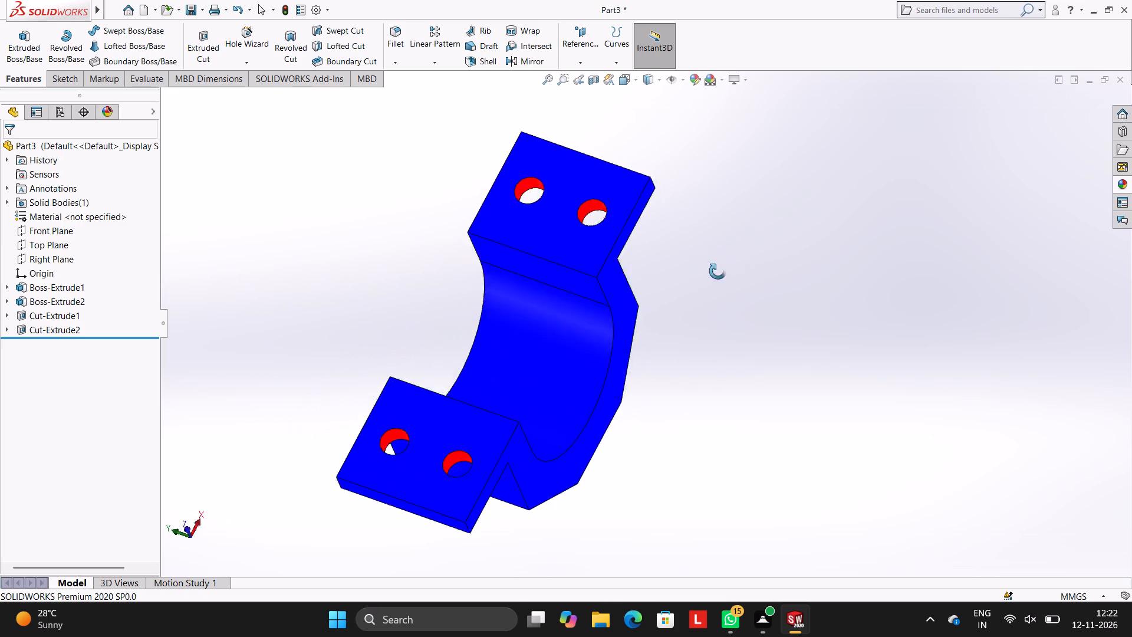
middle_drag(718, 271, 606, 247)
middle_drag(676, 388, 837, 247)
scroll(673, 363, up, 1)
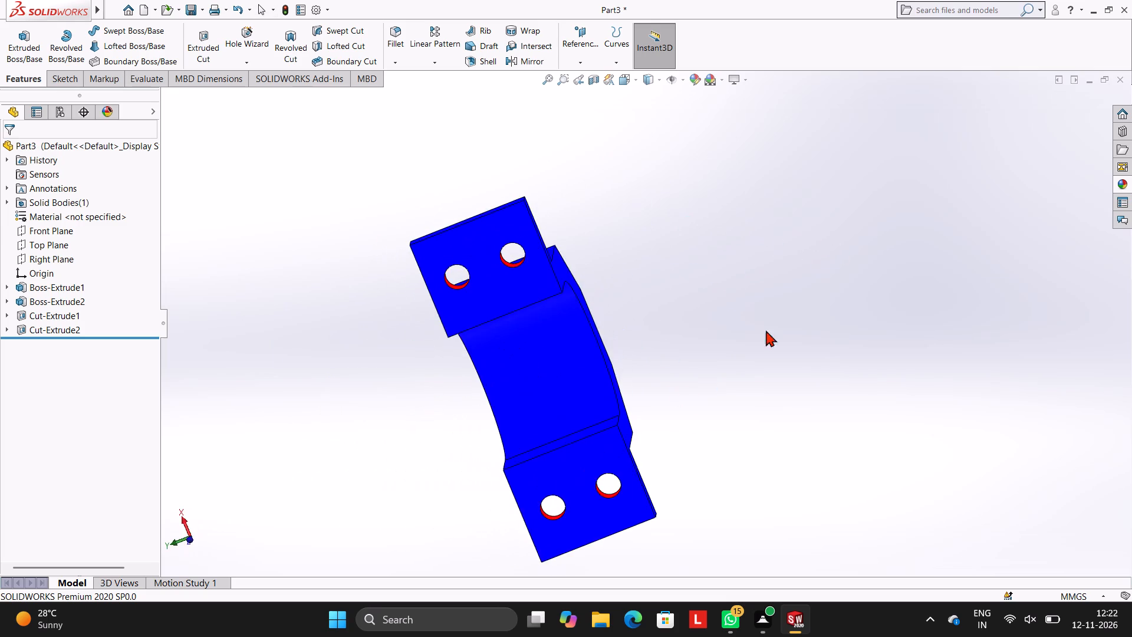
middle_drag(618, 472, 653, 232)
middle_drag(640, 389, 548, 259)
middle_drag(615, 277, 724, 206)
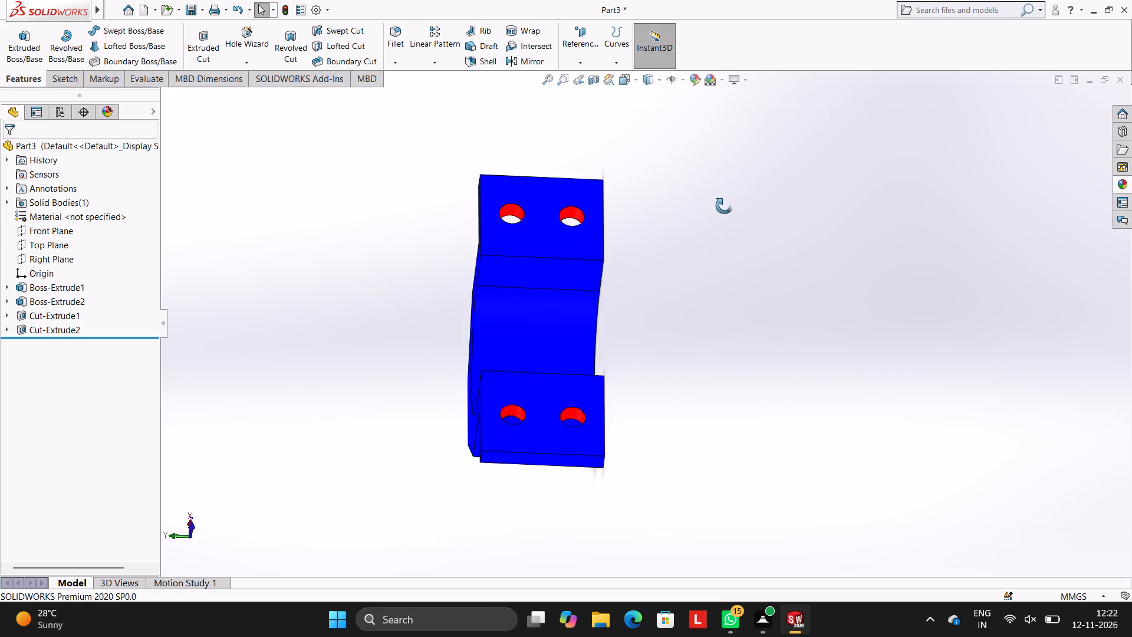
middle_drag(724, 206, 720, 182)
middle_drag(647, 434, 534, 354)
middle_drag(660, 281, 669, 363)
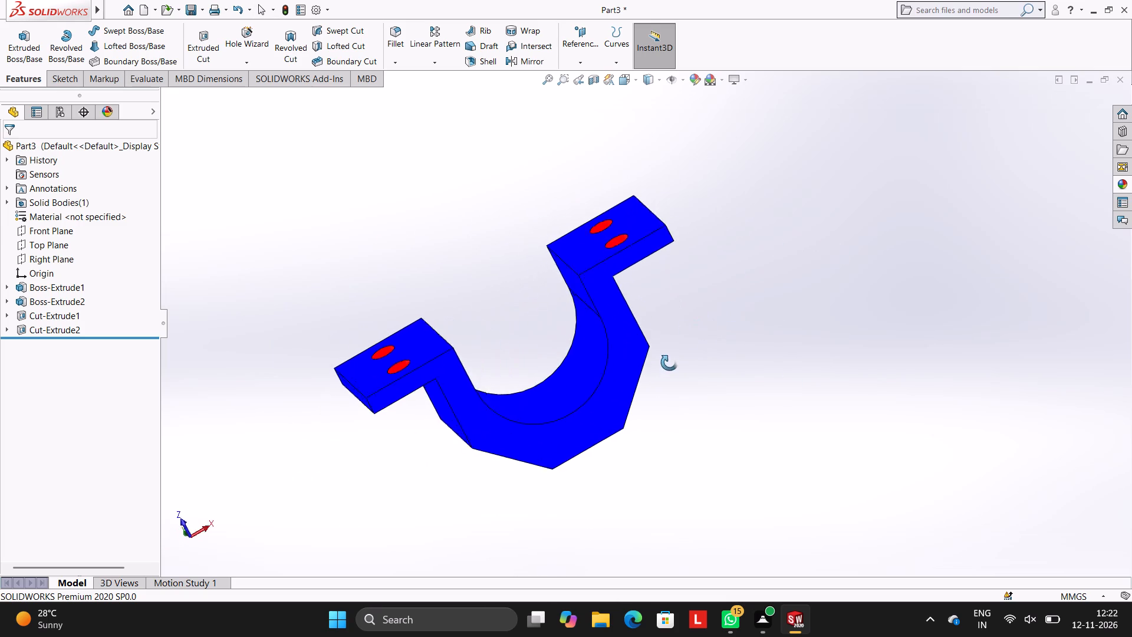
middle_drag(669, 363, 669, 367)
middle_drag(647, 271, 665, 190)
middle_drag(696, 269, 679, 291)
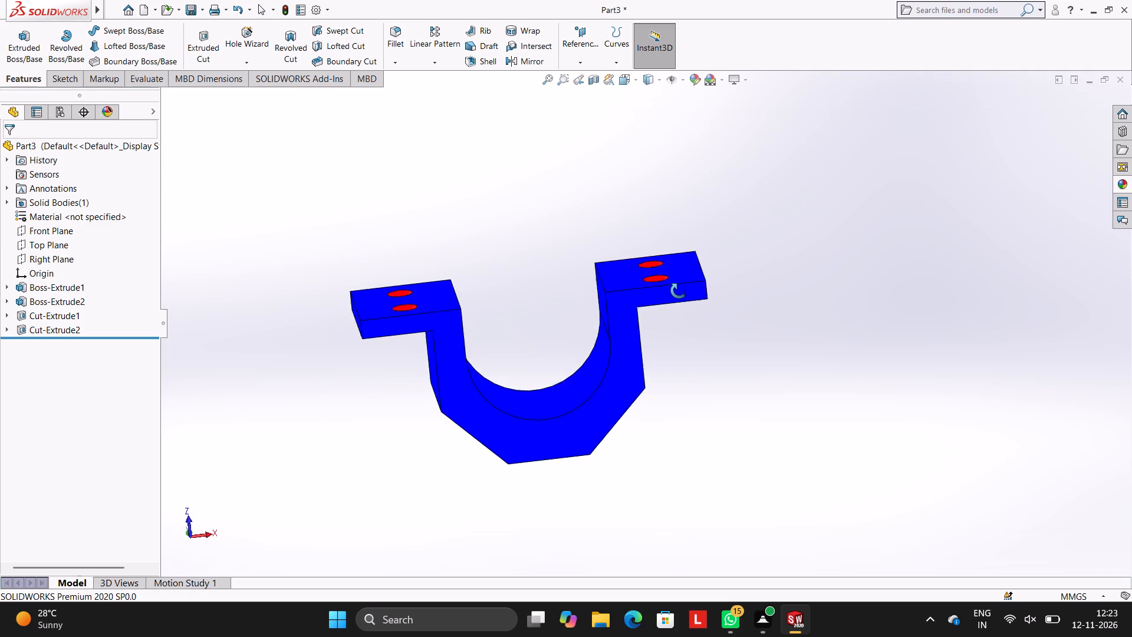
middle_drag(679, 291, 709, 303)
scroll(634, 316, up, 2)
scroll(597, 350, down, 2)
middle_drag(585, 318, 563, 308)
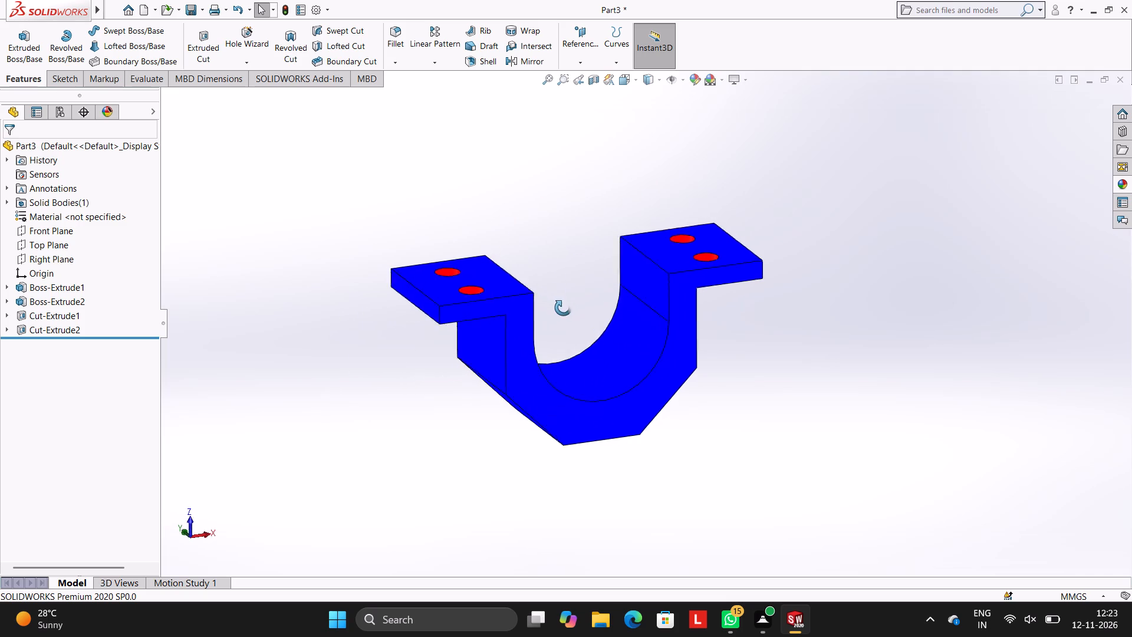
middle_drag(563, 308, 588, 307)
scroll(563, 321, down, 3)
scroll(563, 321, up, 2)
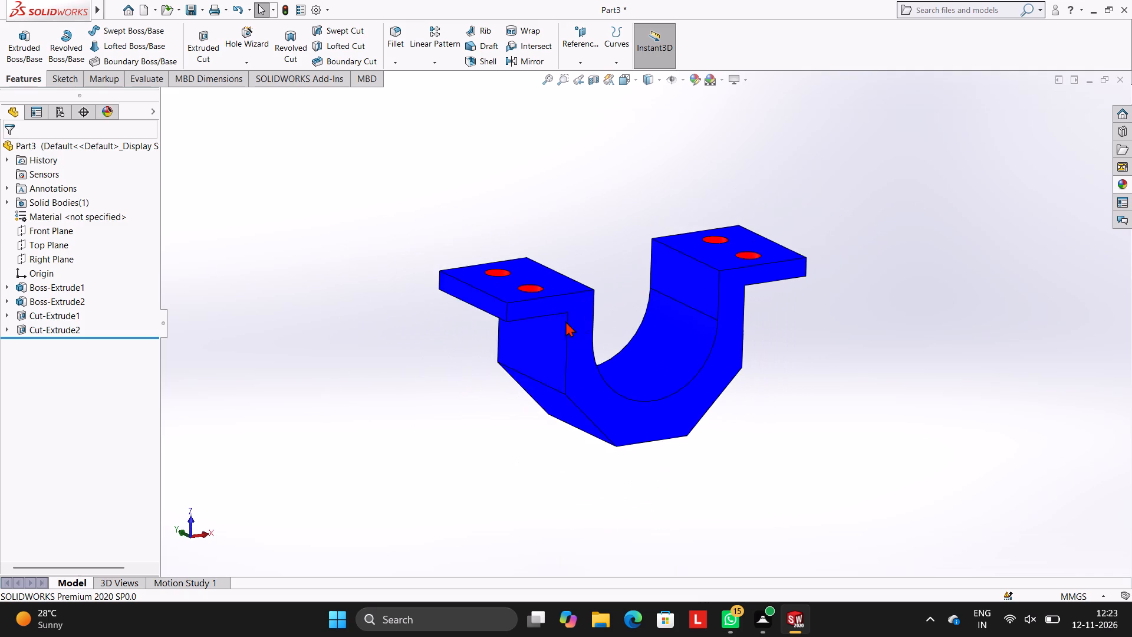
scroll(565, 321, up, 1)
middle_drag(590, 309, 578, 304)
middle_drag(598, 298, 594, 283)
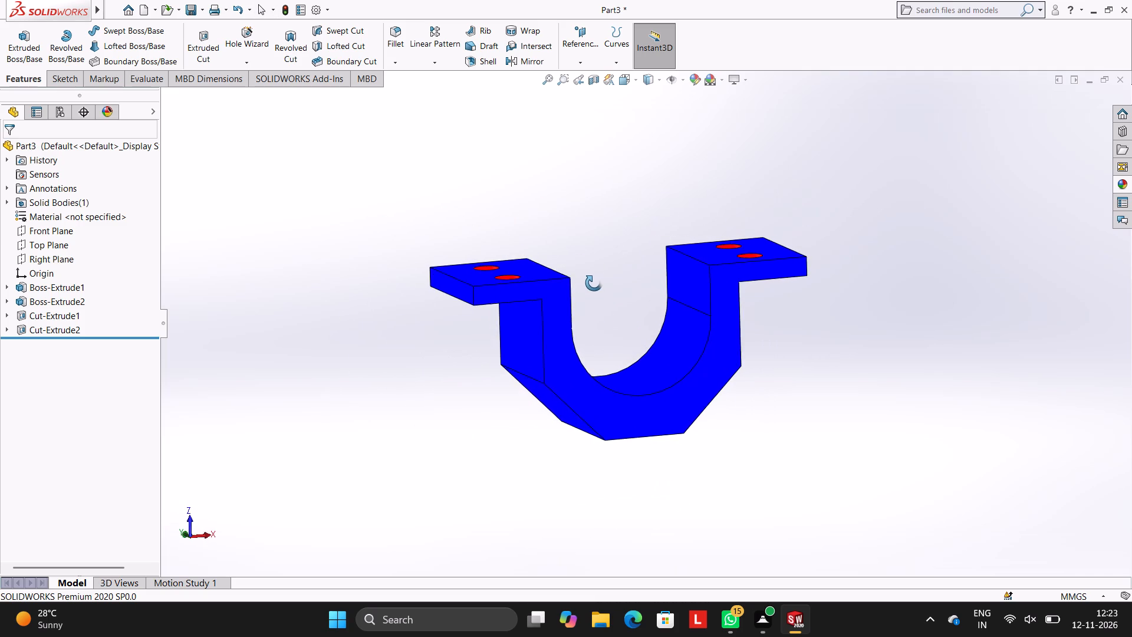
middle_drag(594, 283, 602, 284)
scroll(603, 313, down, 2)
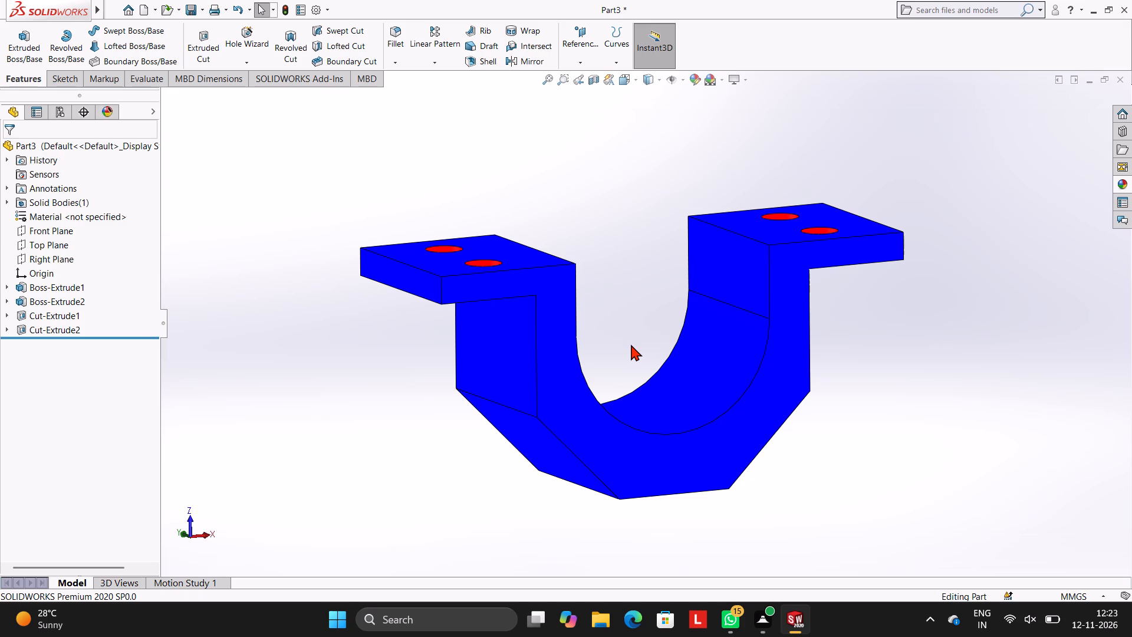
scroll(597, 359, up, 3)
scroll(597, 359, down, 3)
scroll(620, 326, up, 2)
scroll(621, 324, down, 4)
scroll(652, 323, up, 2)
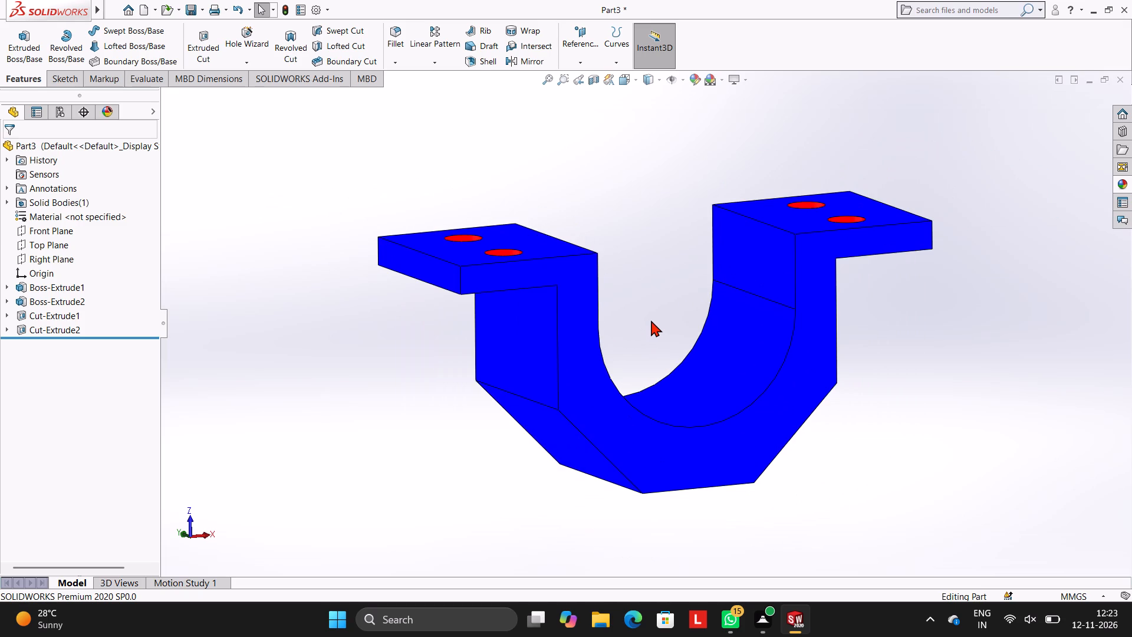
Apply the yellow LED appearance to only the curved inner face of the U-shaped channel.
scroll(651, 320, up, 1)
scroll(651, 320, down, 2)
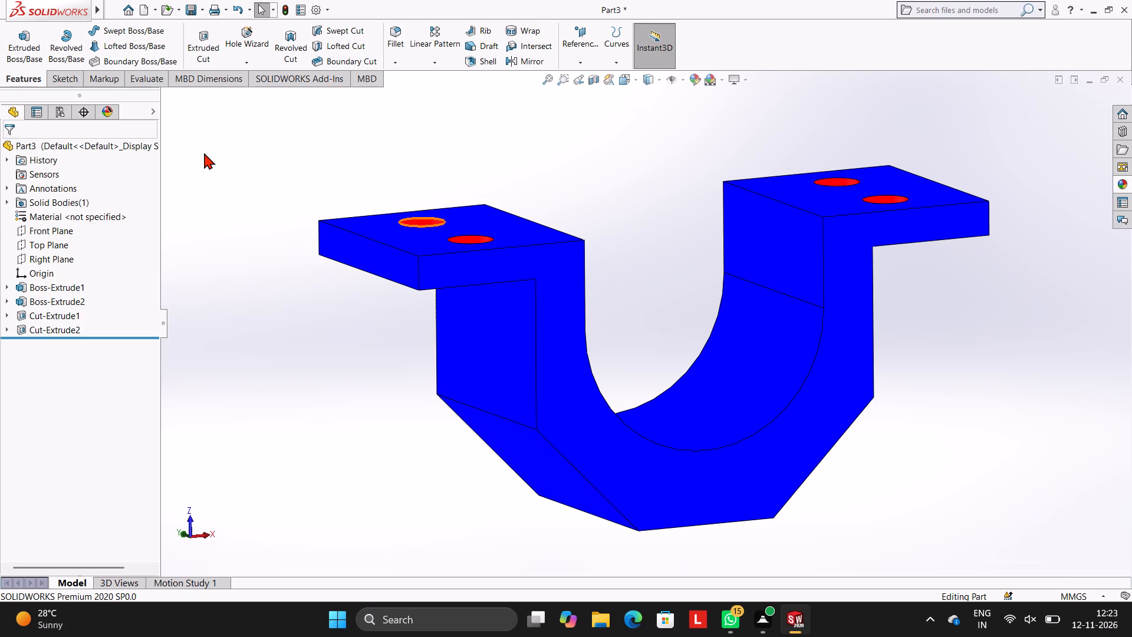
click(1127, 178)
drag(998, 508, 713, 376)
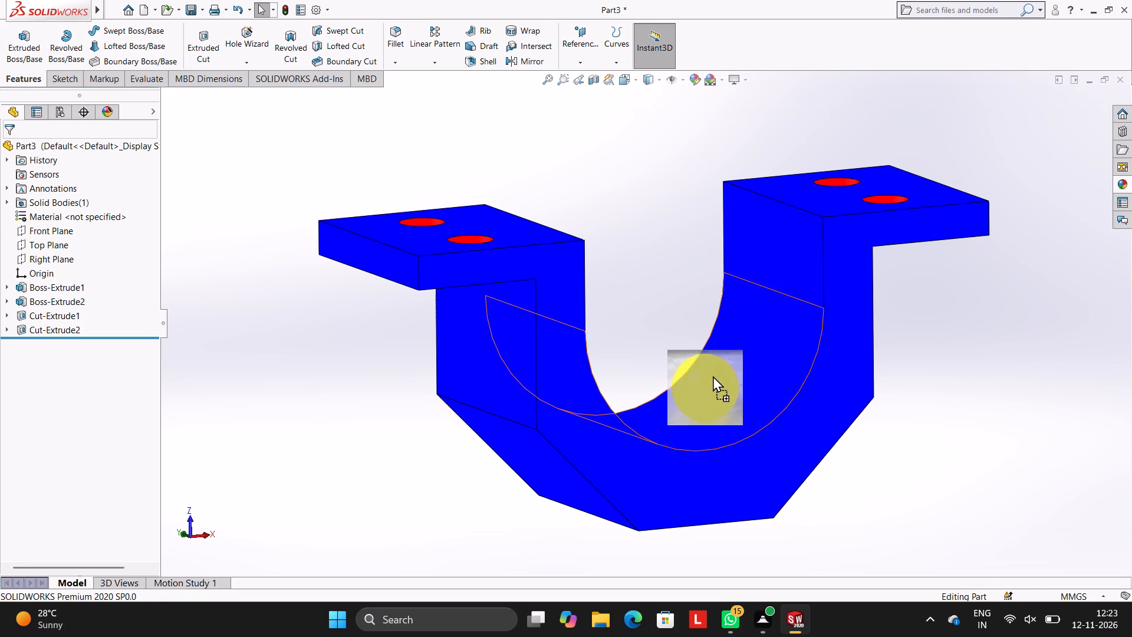
drag(713, 376, 728, 372)
click(715, 372)
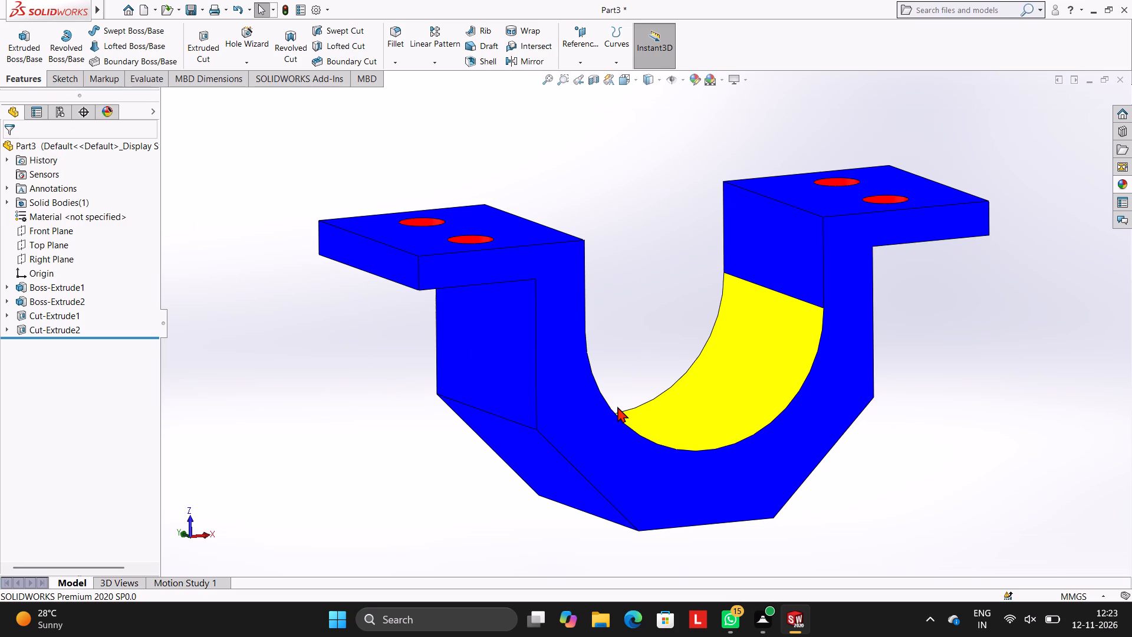
Save the part in the Documents folder as U SADDLE BRACKET WITH FLANGES AND FOUR HOLES.
key(ctrl+s)
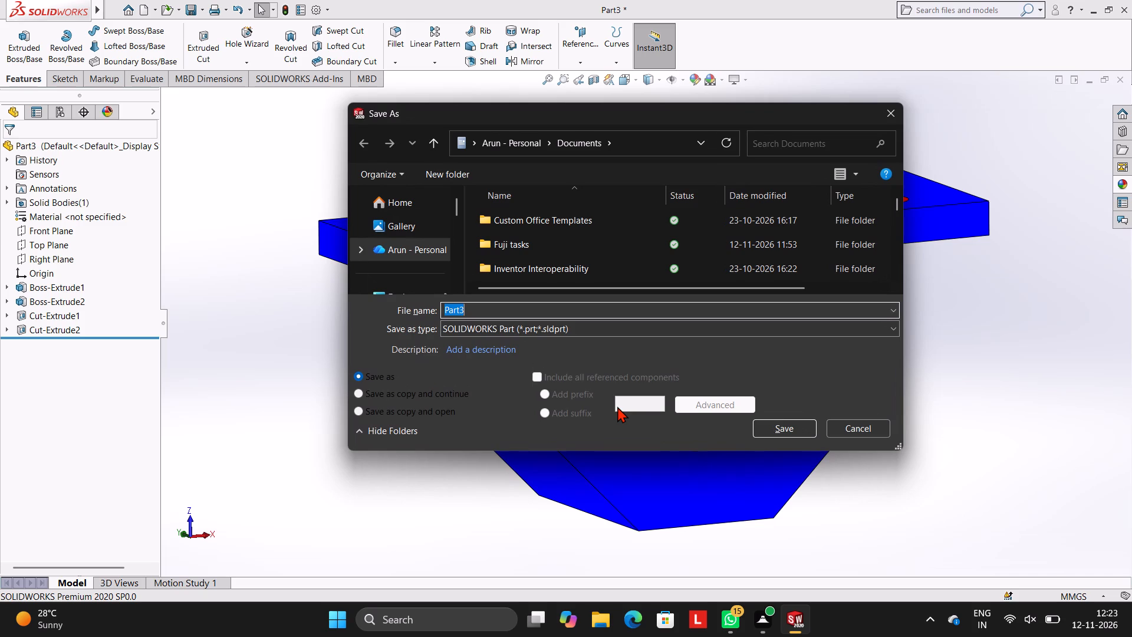
text(U)
key(space)
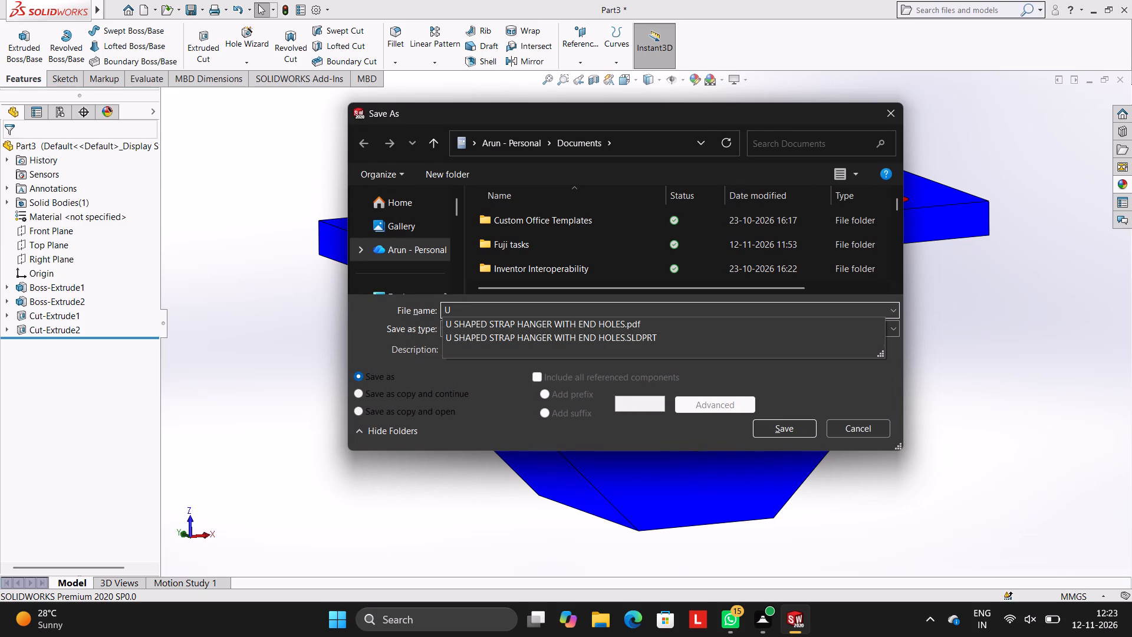
text(SADD)
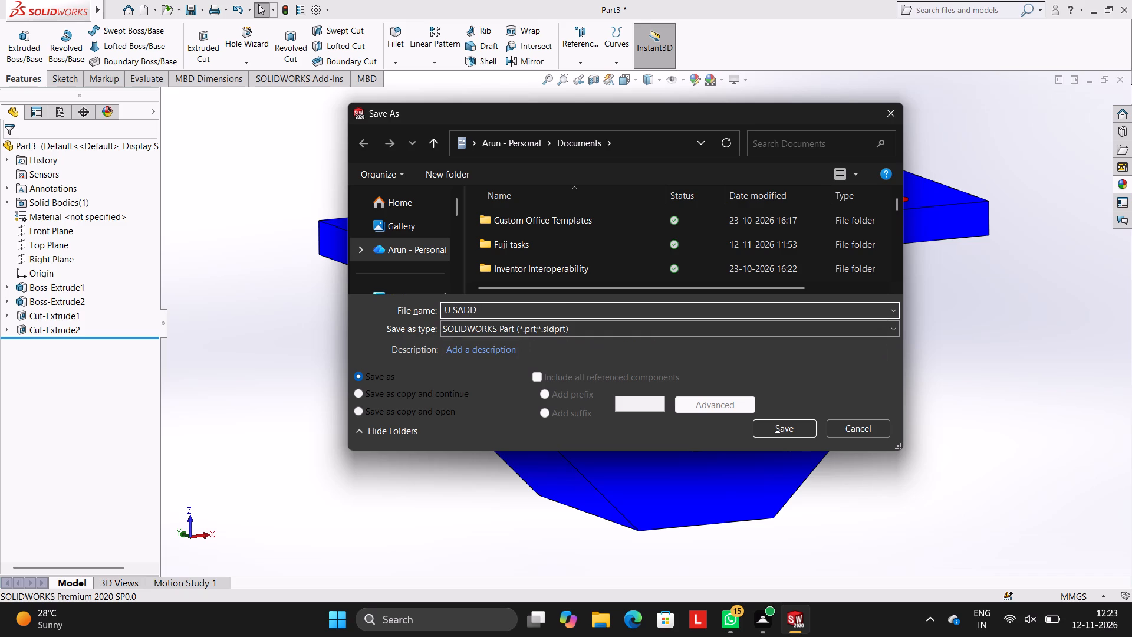
text(LE)
key(space)
text(BRAC)
text(KET)
key(space)
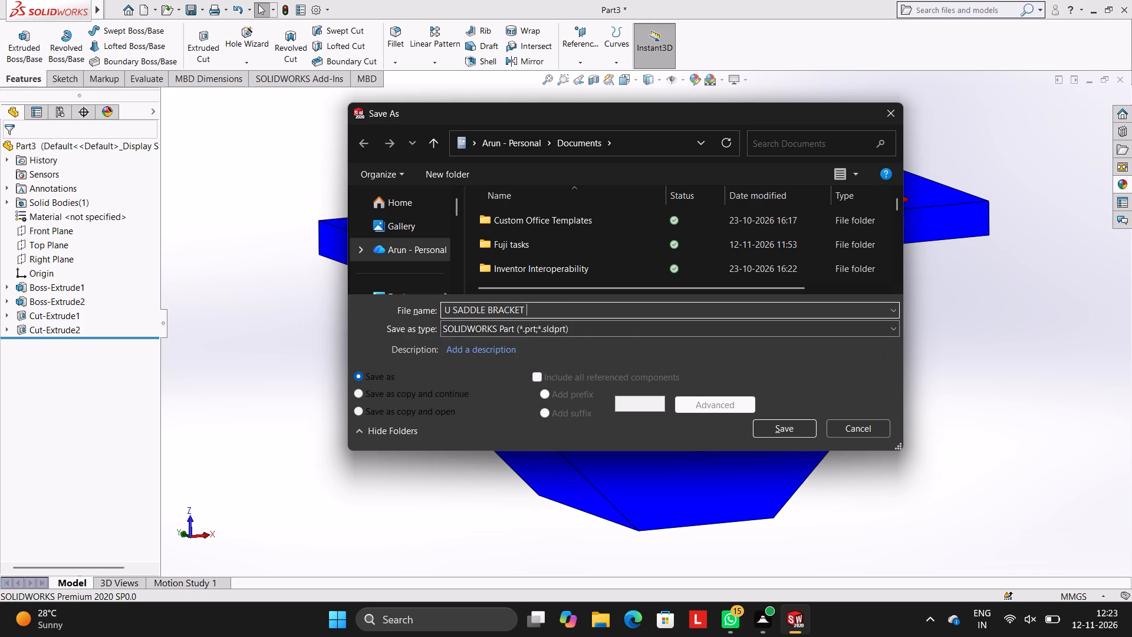
text(WITH)
key(space)
text(FLAN)
key(g)
text(ES)
key(space)
text(AND)
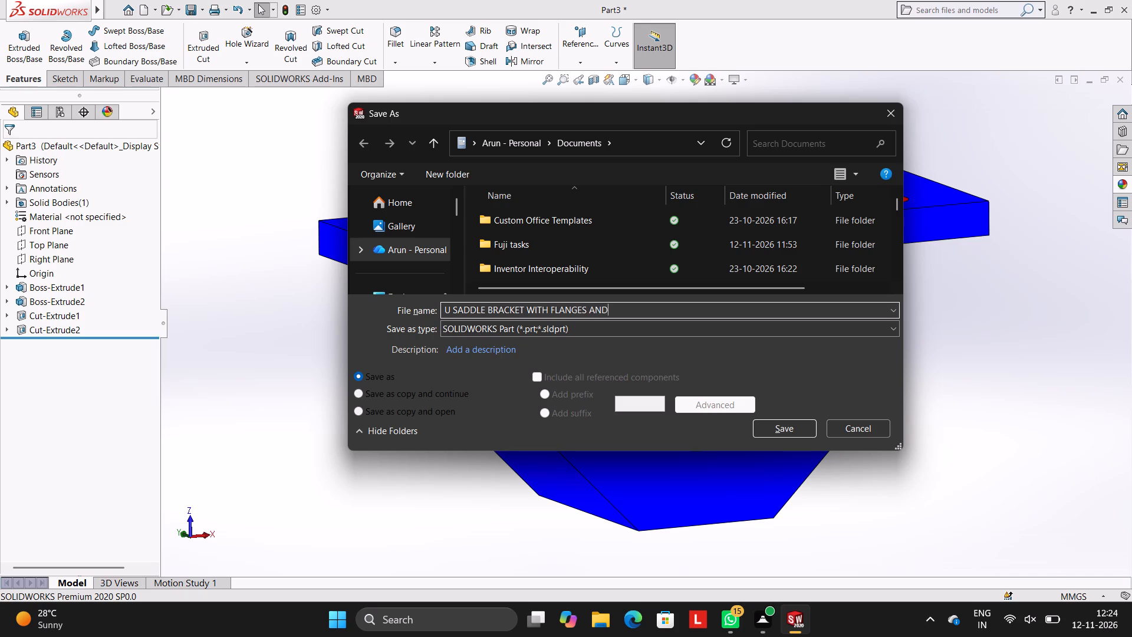
key(space)
text(FOU)
text(R)
key(space)
text(HOLES)
key(space)
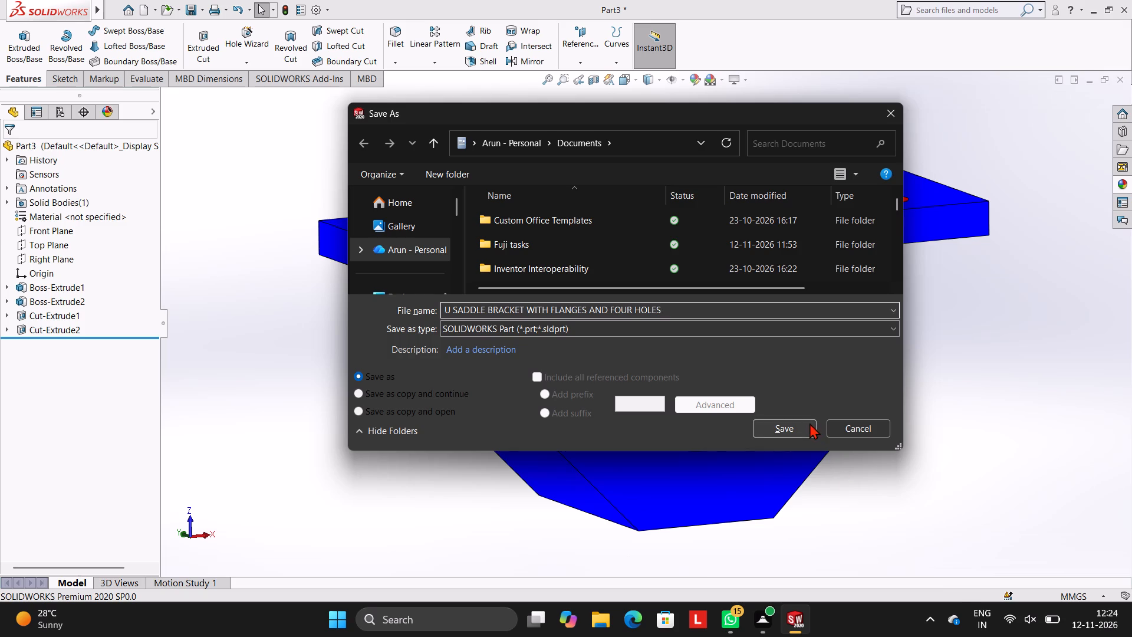
click(809, 423)
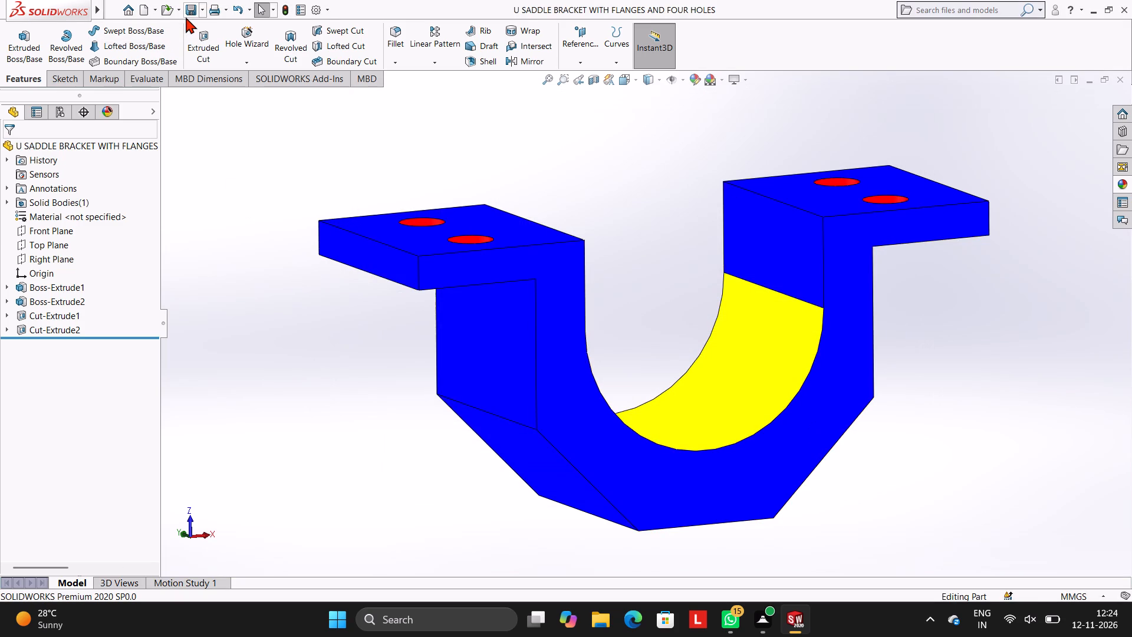
Save a PDF version of the bracket in Adobe Portable Document Format under the same file name.
click(203, 11)
click(215, 38)
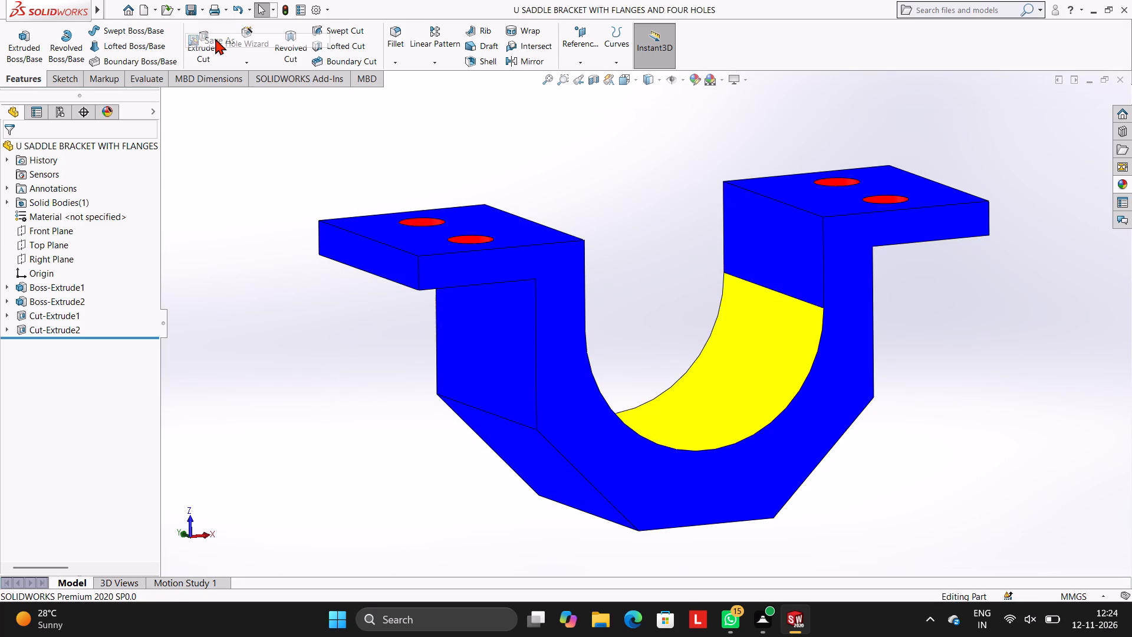
click(642, 325)
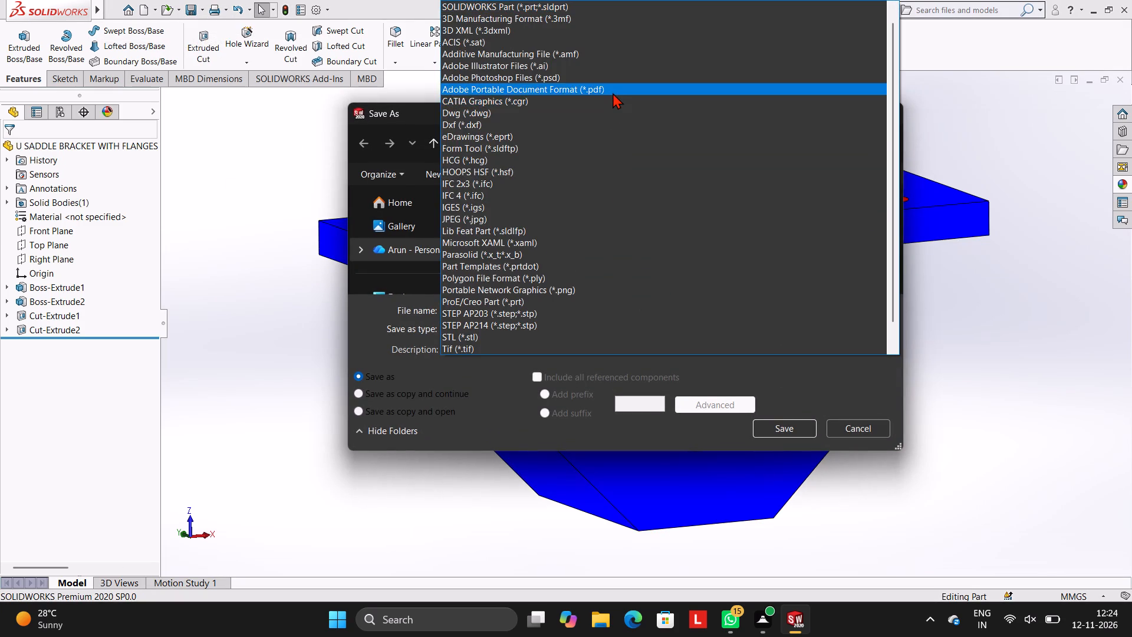
click(613, 93)
click(797, 451)
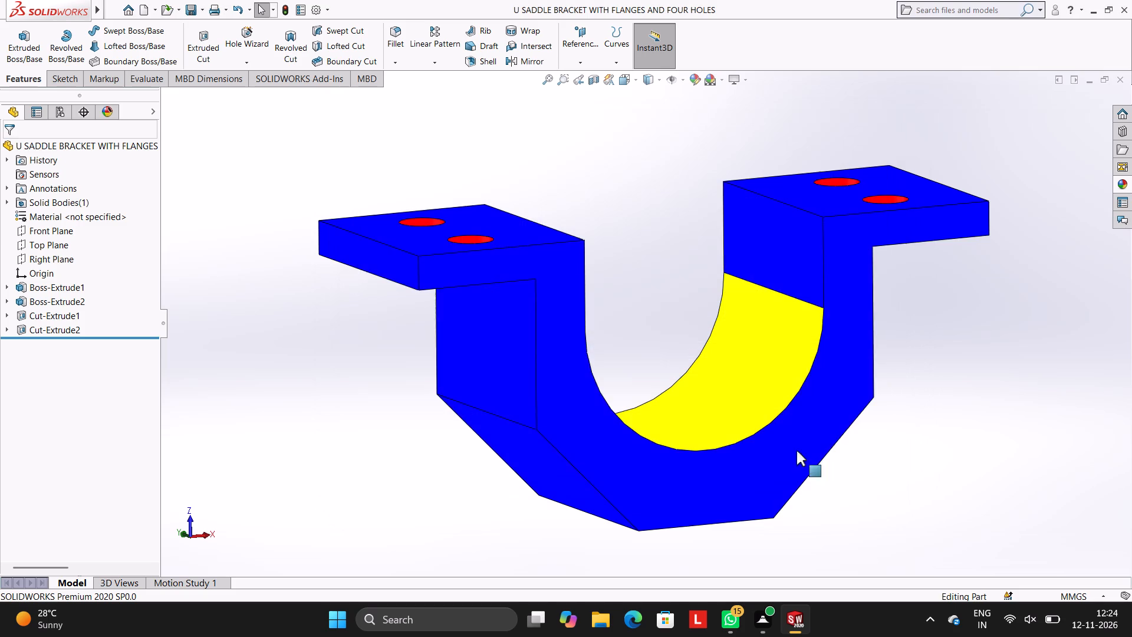